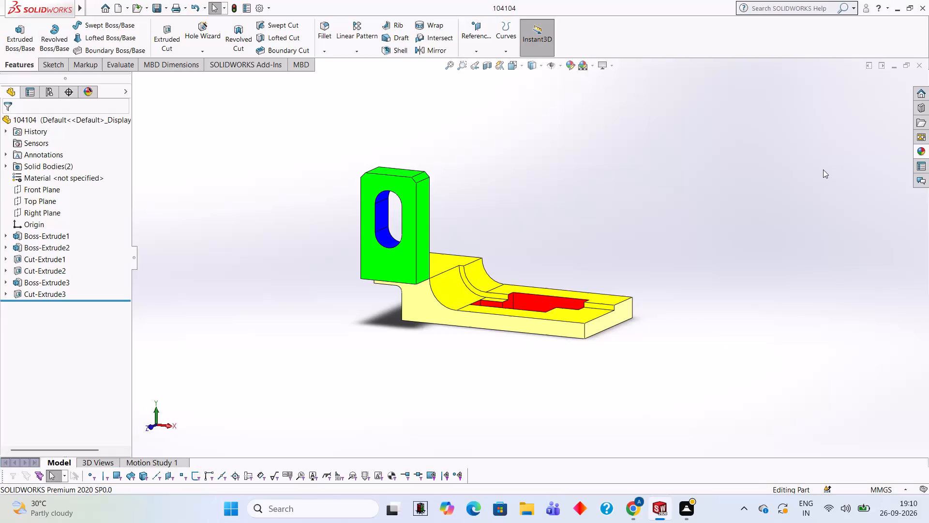
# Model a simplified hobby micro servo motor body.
# Close the open part and create a new part document.
pyautogui.click(921, 62)
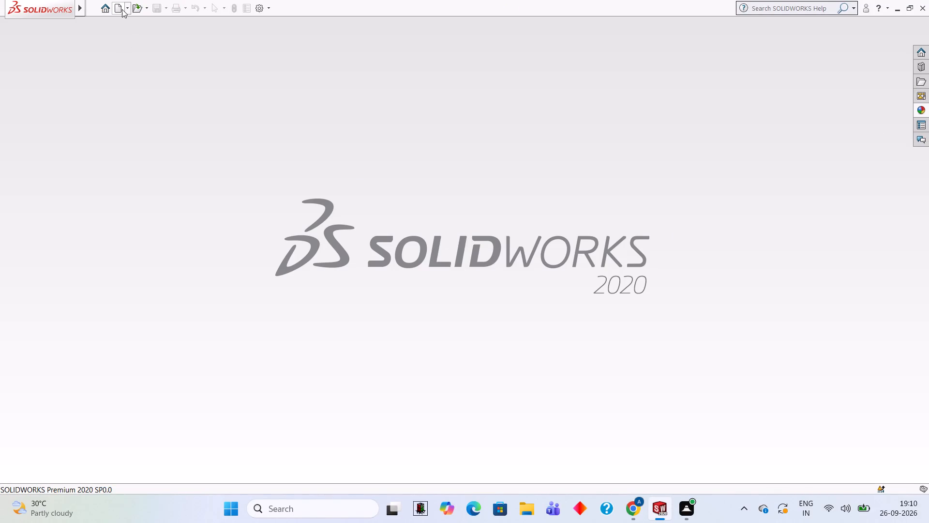
pyautogui.click(122, 8)
pyautogui.click(395, 379)
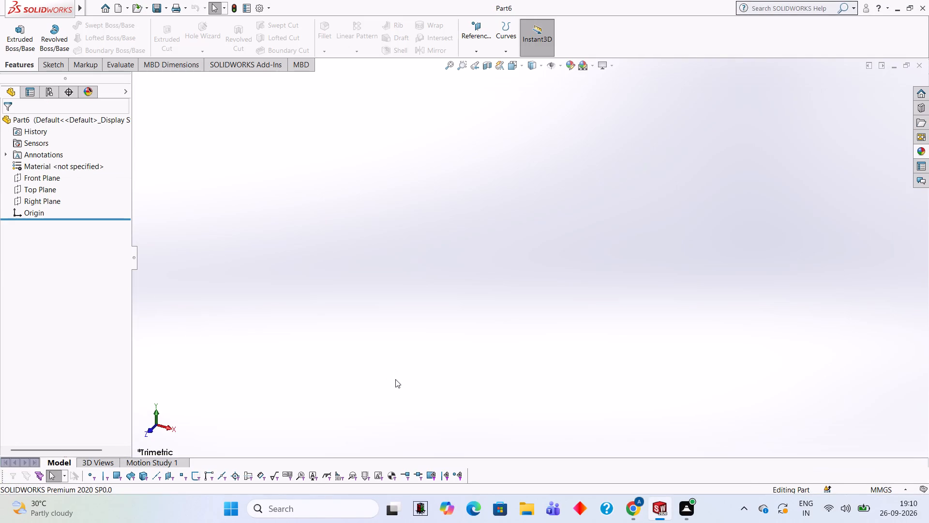
# Open a sketch on the Front Plane and draw a 4 mm vertical line down from the origin.
pyautogui.click(35, 182)
pyautogui.click(45, 169)
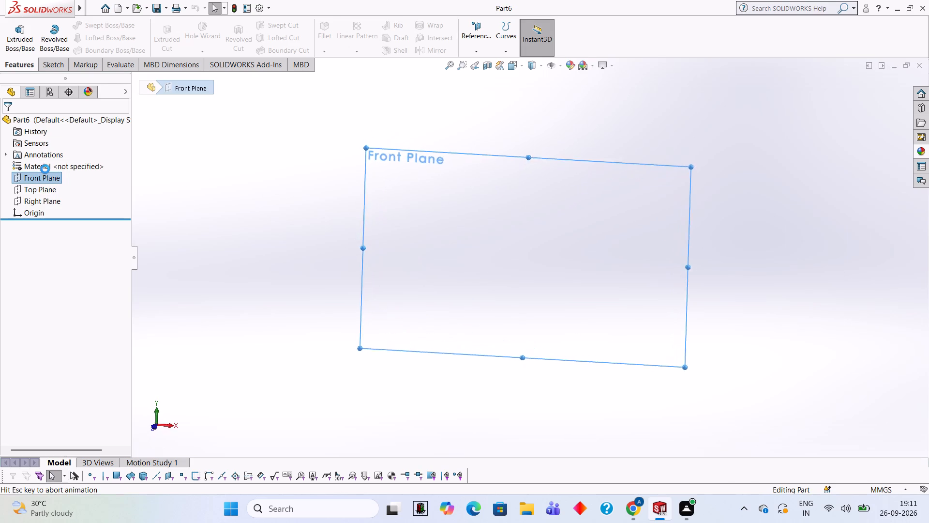
pyautogui.click(410, 229)
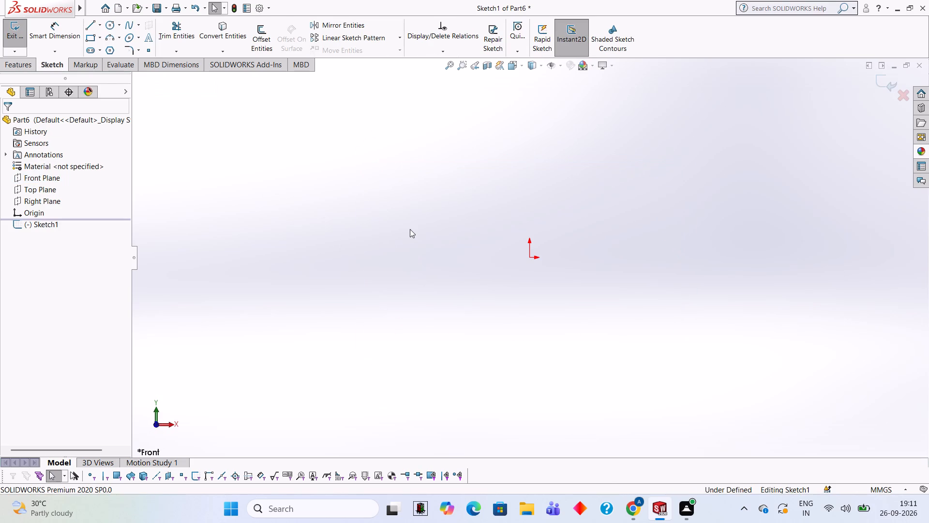
pyautogui.click(94, 24)
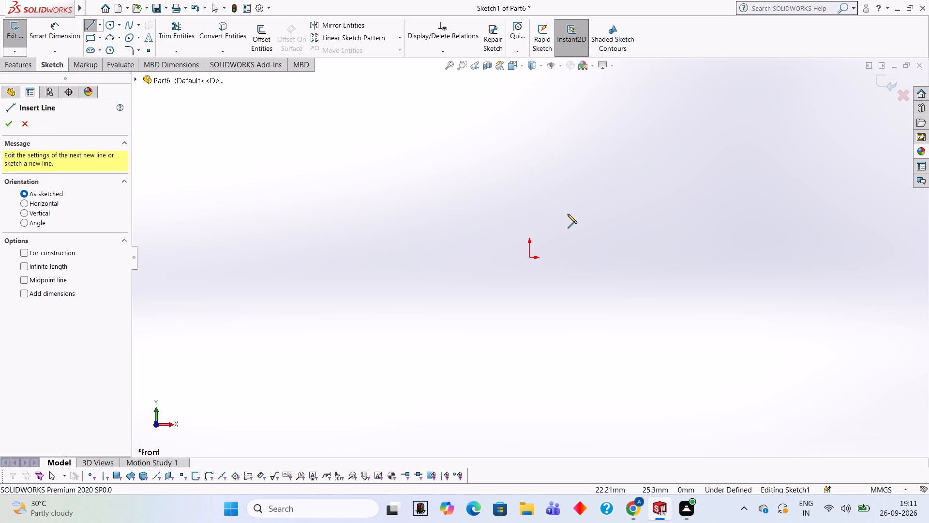
pyautogui.click(529, 258)
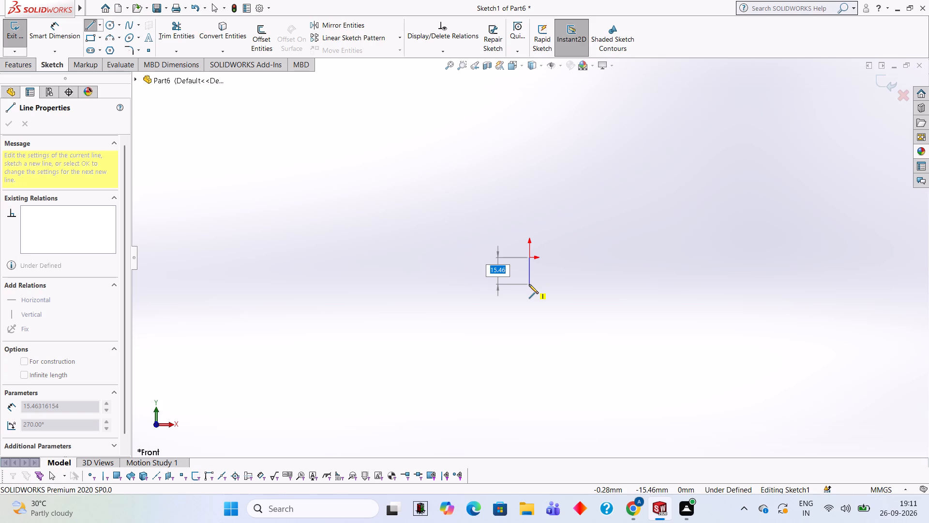
pyautogui.press('4')
pyautogui.press('Return')
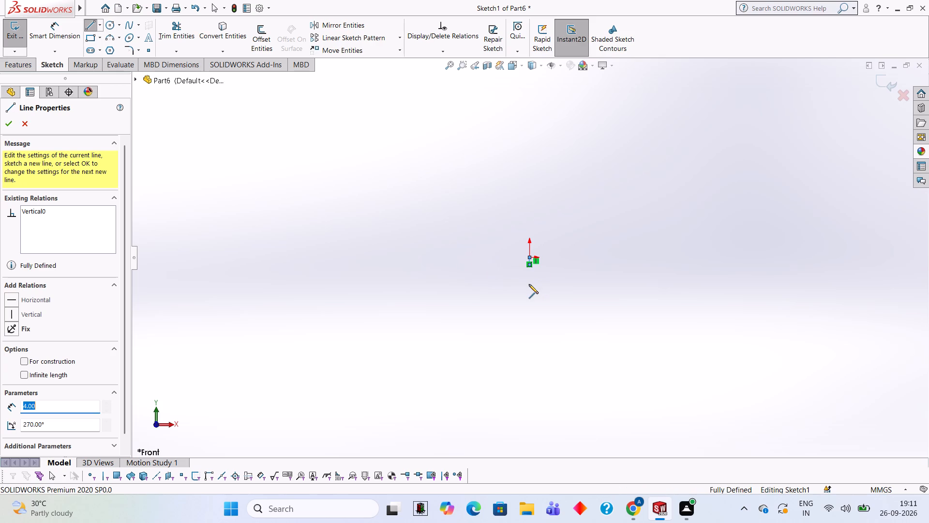
# Outline the left lug with a 5 mm line outward, a 2.5 mm line down and a horizontal line back under the origin.
pyautogui.scroll(2, 527, 284)
pyautogui.scroll(-5, 522, 283)
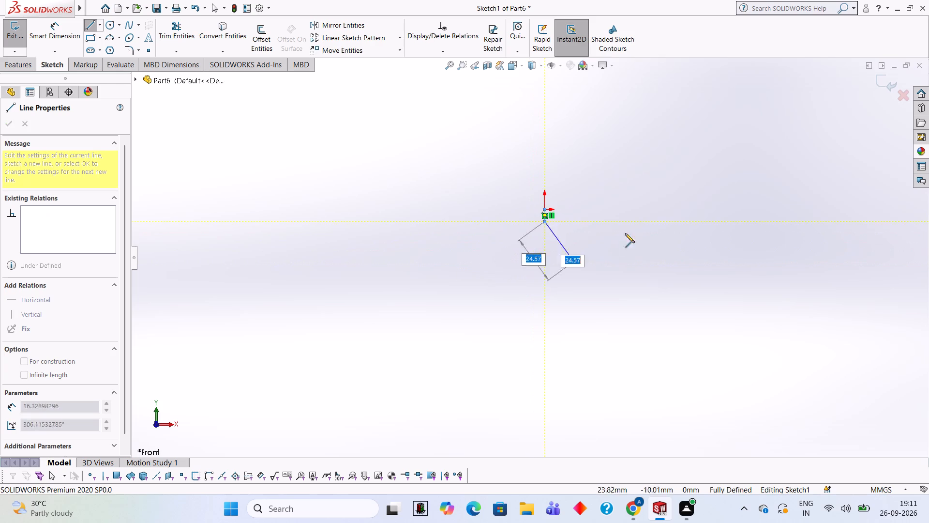
pyautogui.scroll(-7, 578, 170)
pyautogui.scroll(1, 496, 392)
pyautogui.scroll(-1, 467, 363)
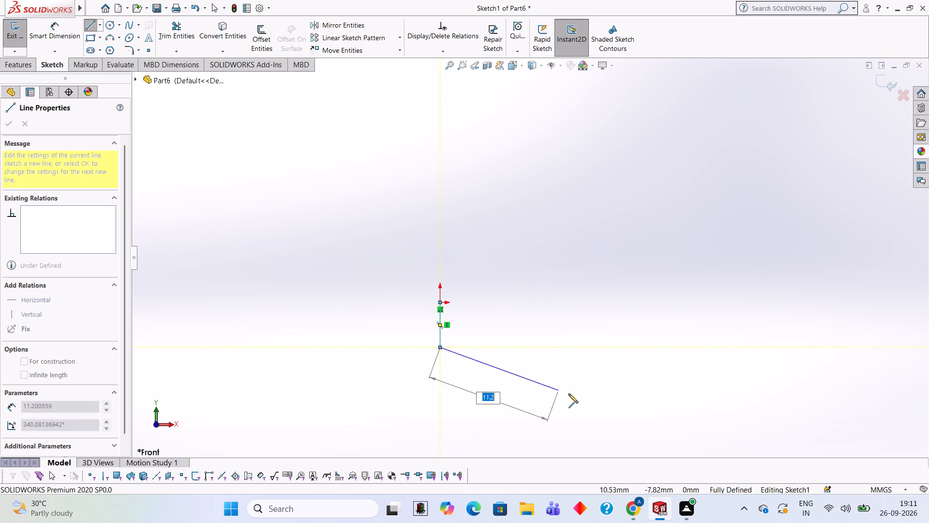
pyautogui.scroll(-1, 543, 411)
pyautogui.scroll(2, 542, 400)
pyautogui.scroll(-4, 540, 408)
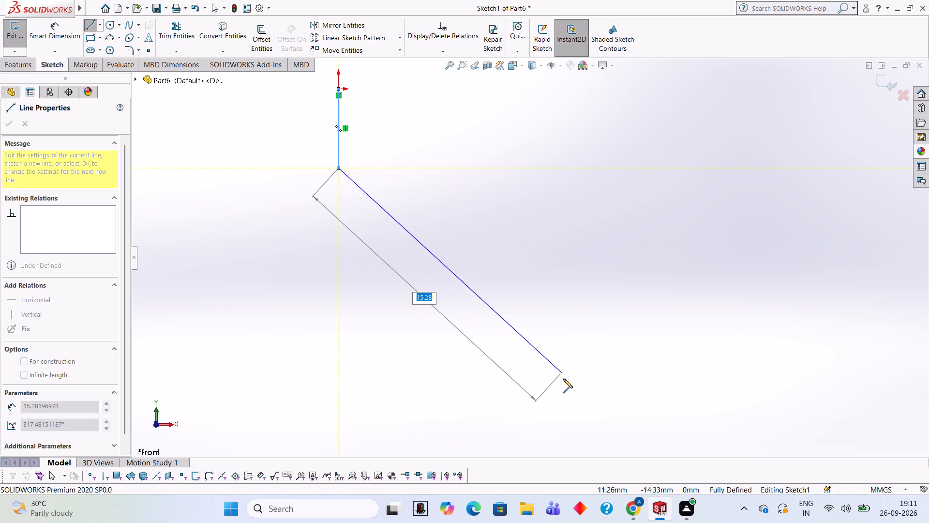
pyautogui.scroll(2, 446, 242)
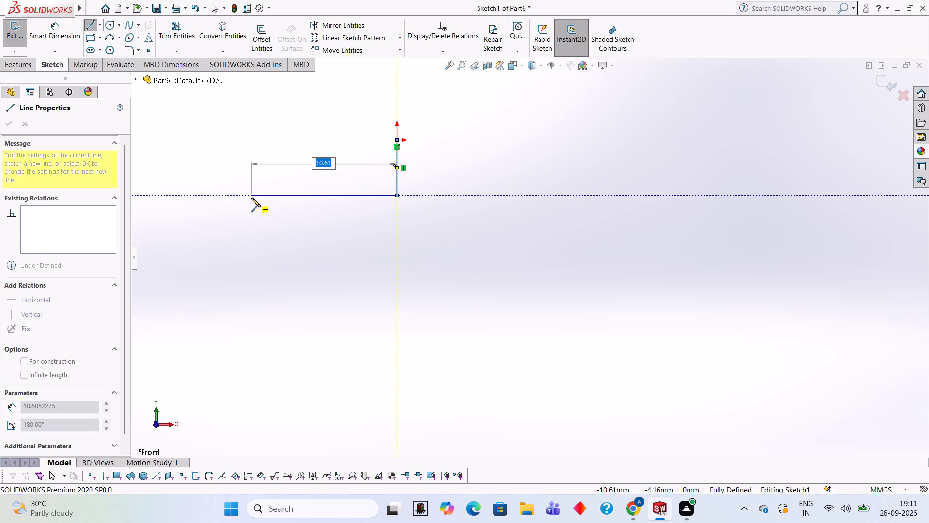
pyautogui.press('5')
pyautogui.press('Return')
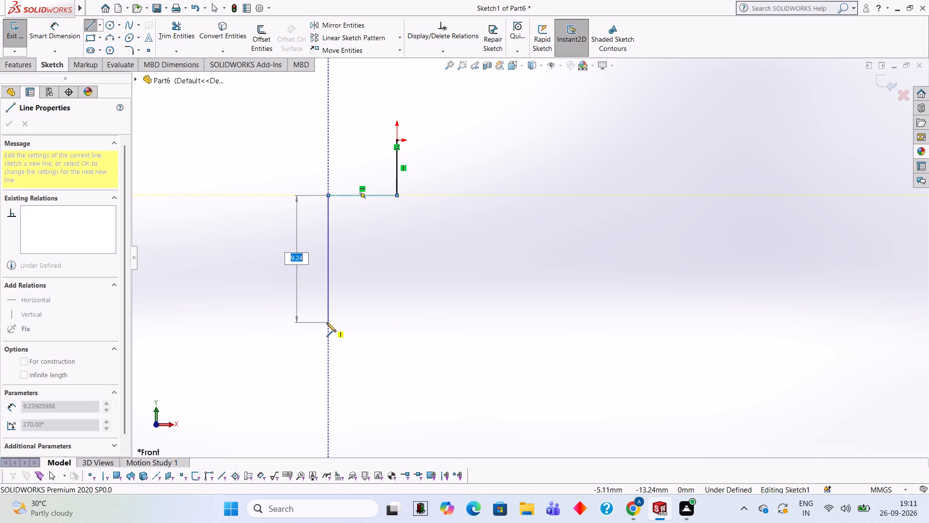
pyautogui.write('2.5')
pyautogui.press('Return')
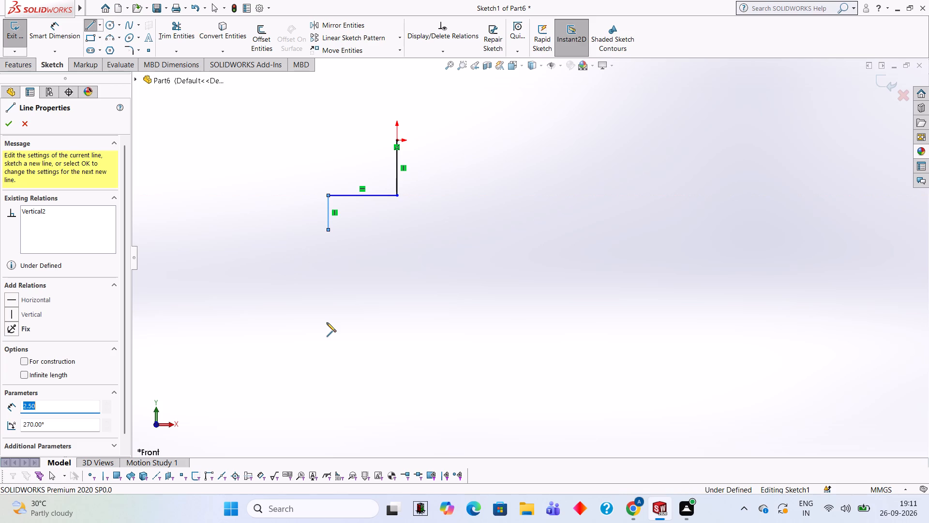
pyautogui.click(396, 229)
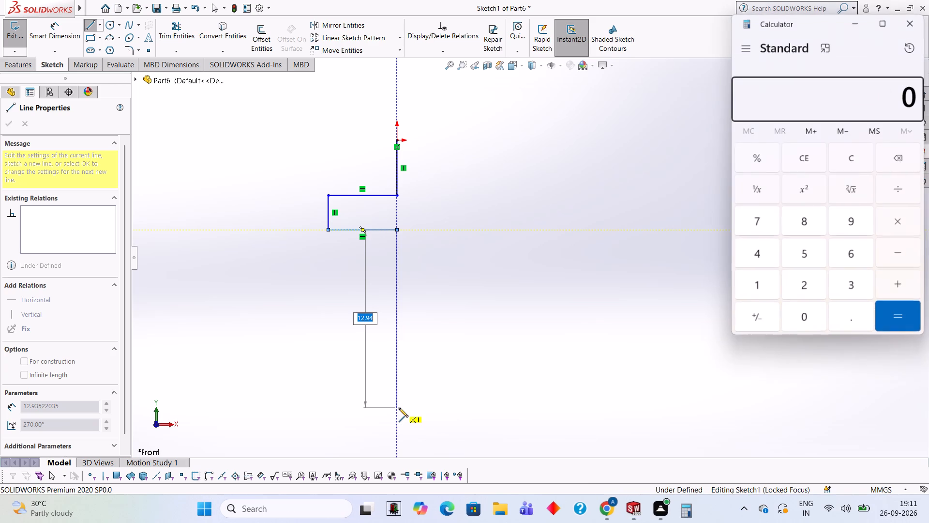
# Compute 22.5 − 5 − 4 in Calculator and close it.
pyautogui.write('22.')
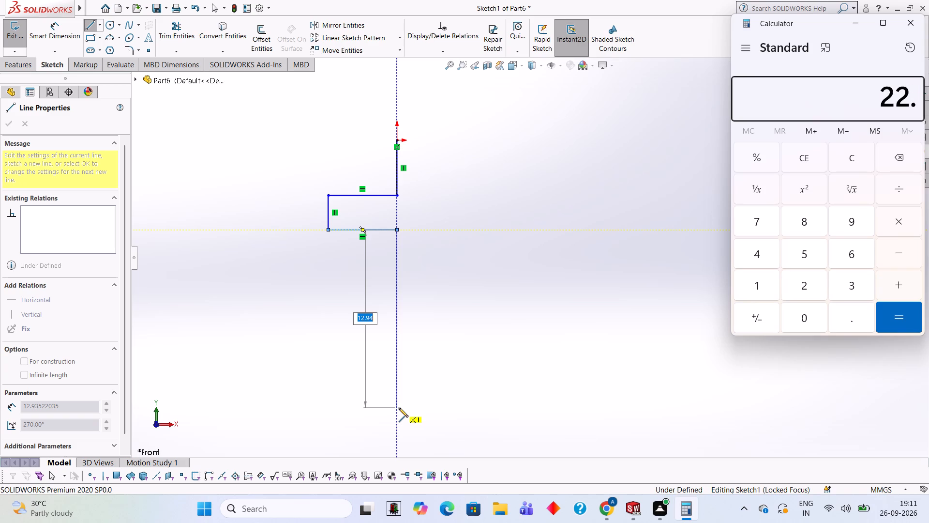
pyautogui.press('5')
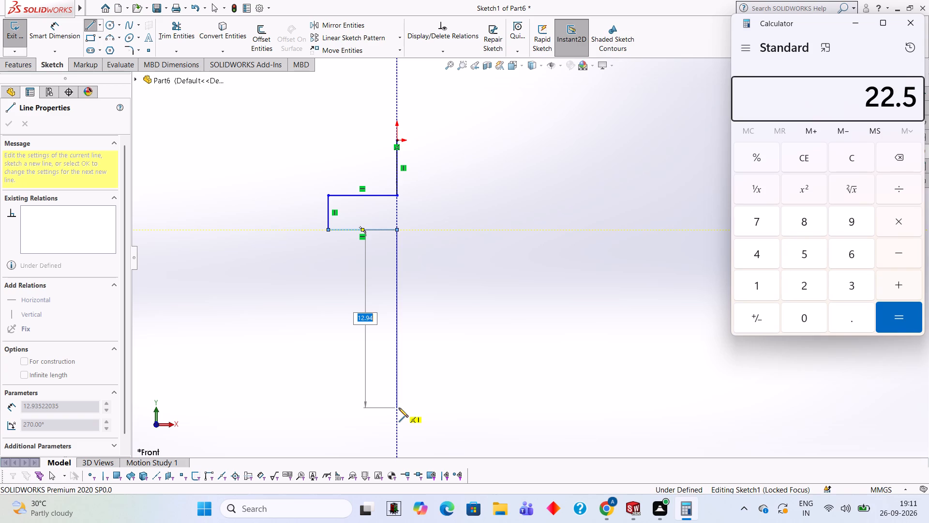
pyautogui.press('-')
pyautogui.press('5')
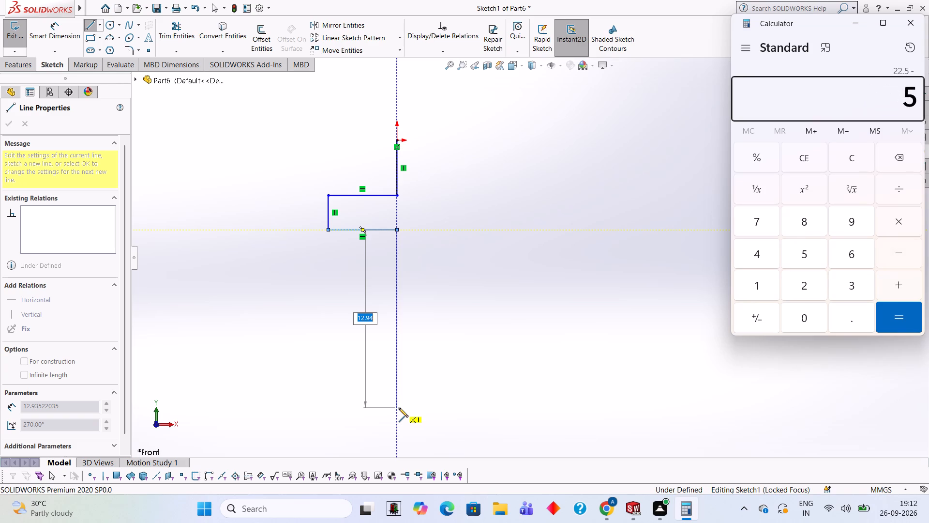
pyautogui.press('-')
pyautogui.press('4')
pyautogui.press('Return')
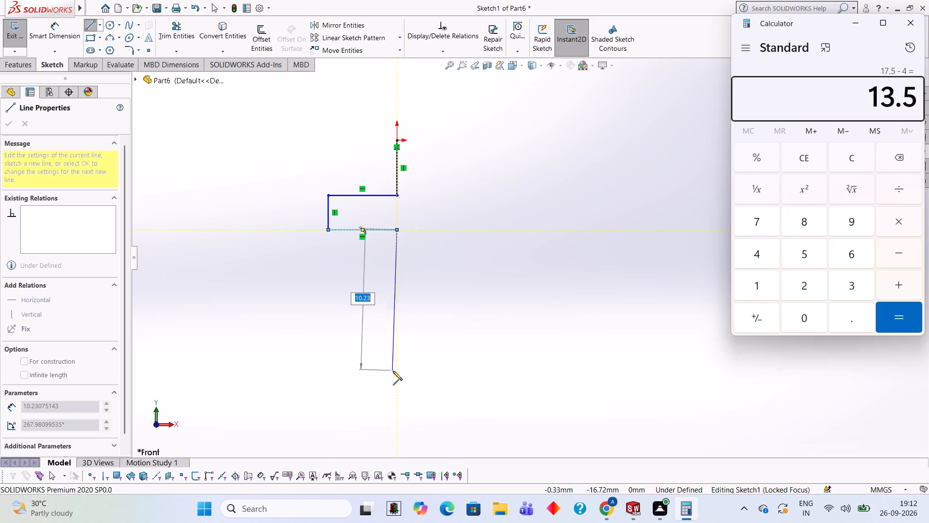
pyautogui.click(911, 27)
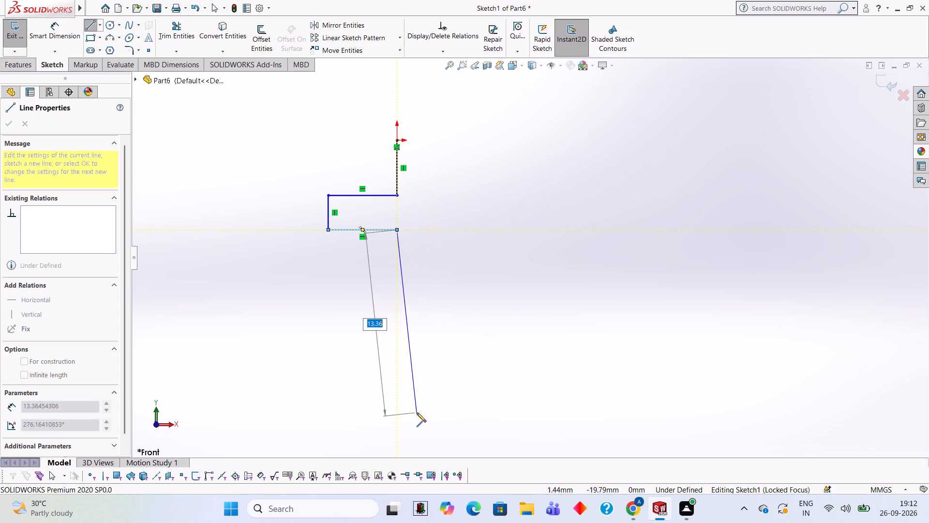
# Continue the profile with a 13.5 mm line down, a 22.5 mm bottom line and a 13.5 mm line up to the left lug's lower level.
pyautogui.press('1')
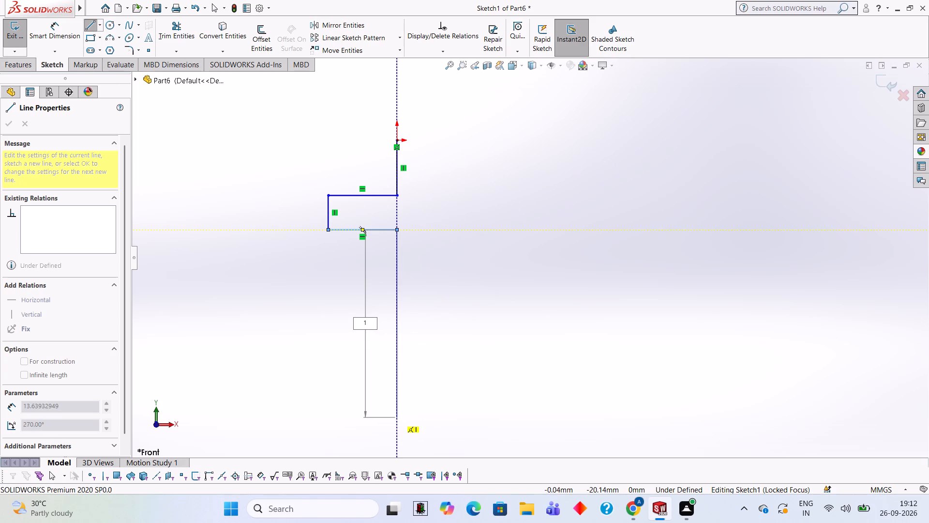
pyautogui.write('3.5')
pyautogui.press('Return')
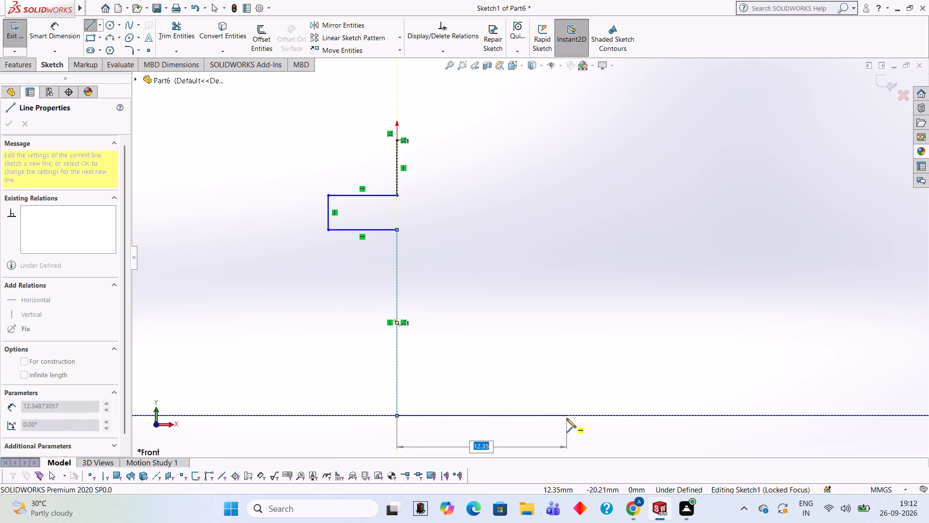
pyautogui.write('22.5')
pyautogui.press('Return')
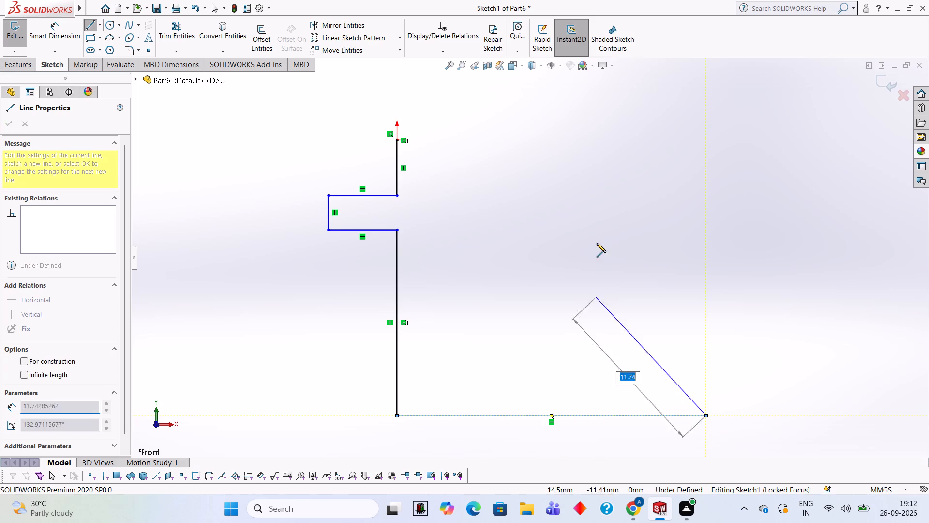
pyautogui.click(706, 228)
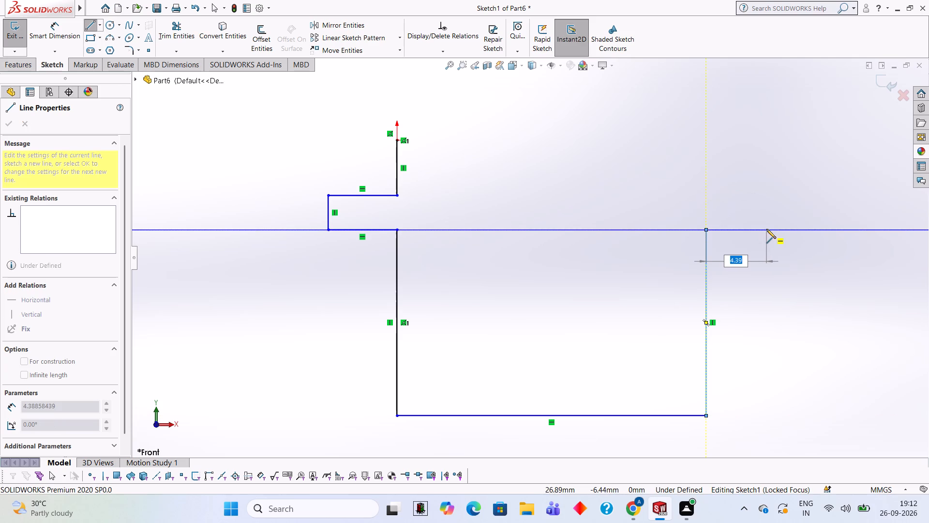
# Outline a matching right lug, 5 mm long and 2.5 mm high, and close the profile with a 4 mm line up and a top line to the origin.
pyautogui.press('5')
pyautogui.press('Return')
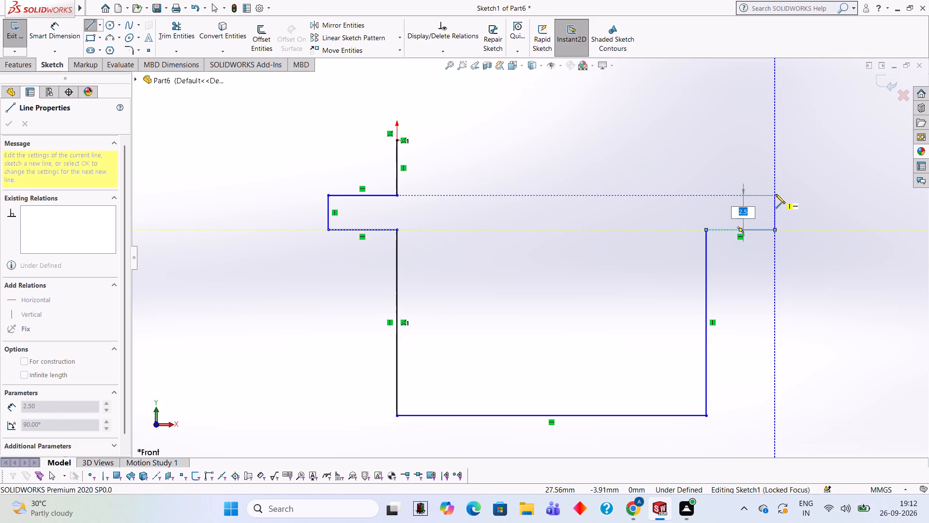
pyautogui.click(774, 194)
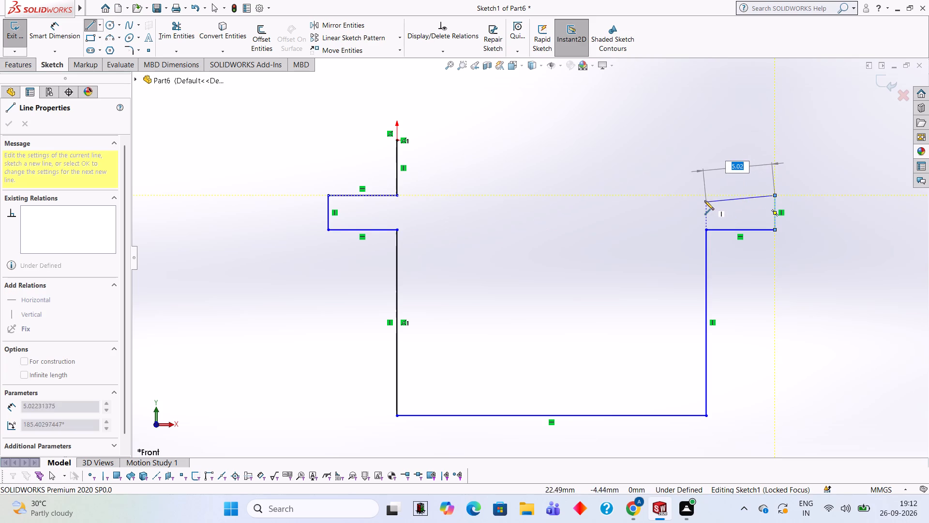
pyautogui.click(705, 195)
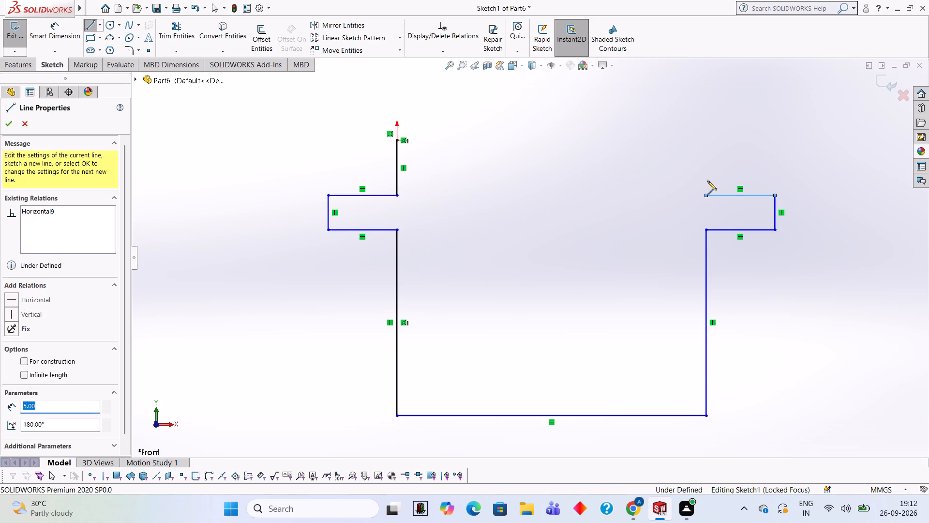
pyautogui.click(704, 138)
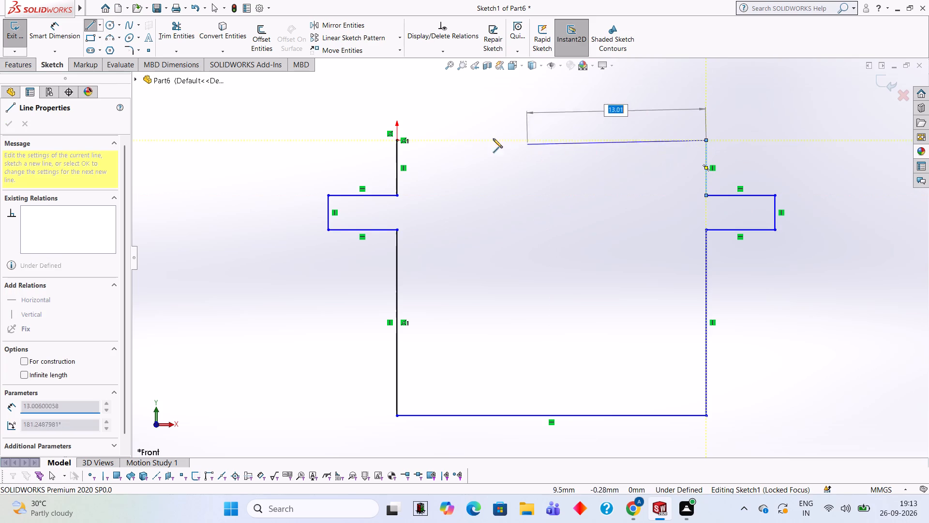
pyautogui.click(397, 138)
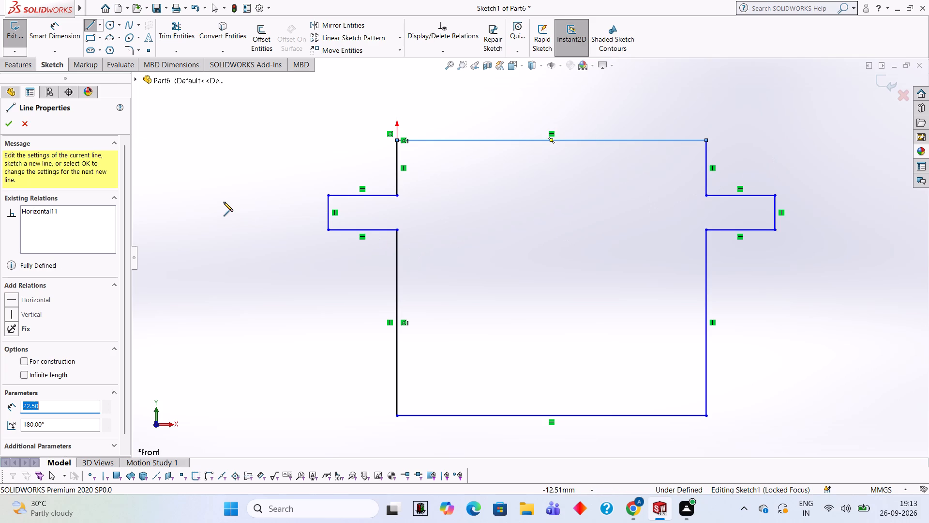
# Extrude the closed profile as a blind boss 12.5 mm deep.
pyautogui.click(30, 69)
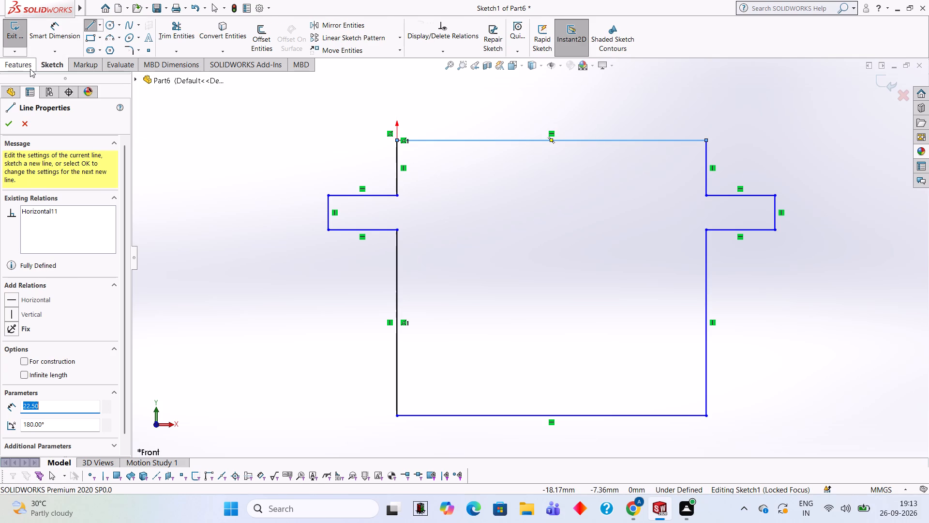
pyautogui.click(26, 32)
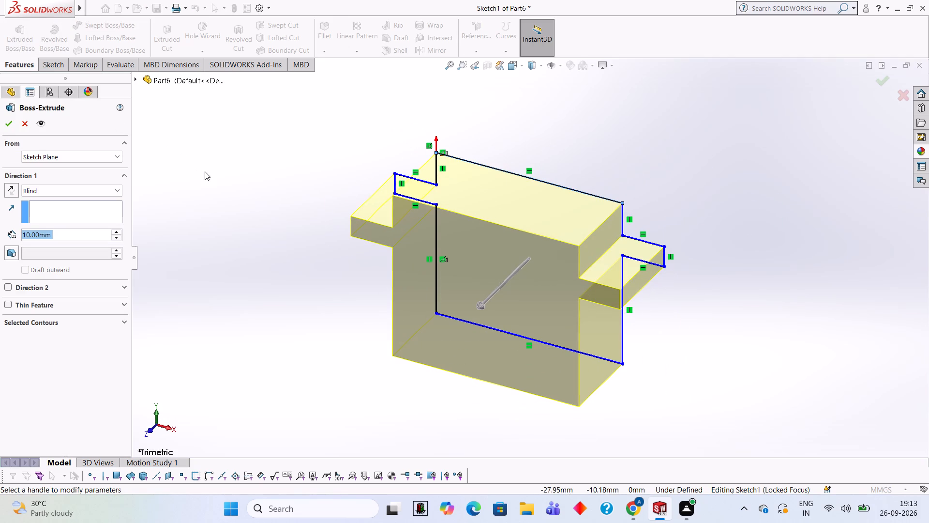
pyautogui.write('12.5')
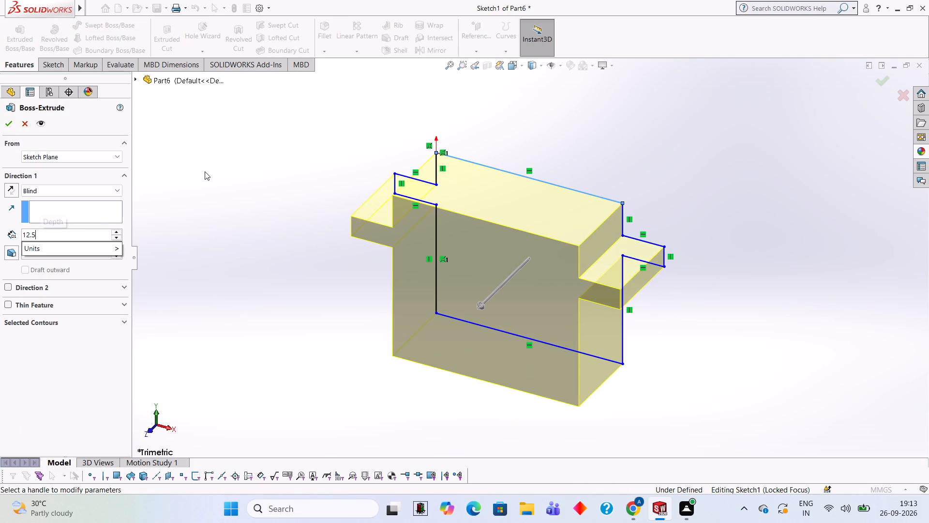
pyautogui.press('Return')
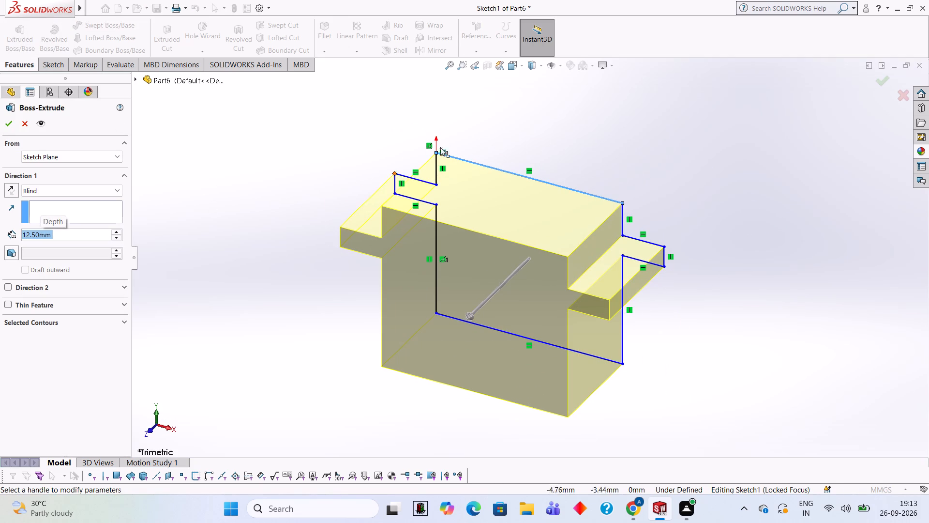
pyautogui.click(9, 126)
pyautogui.click(307, 248)
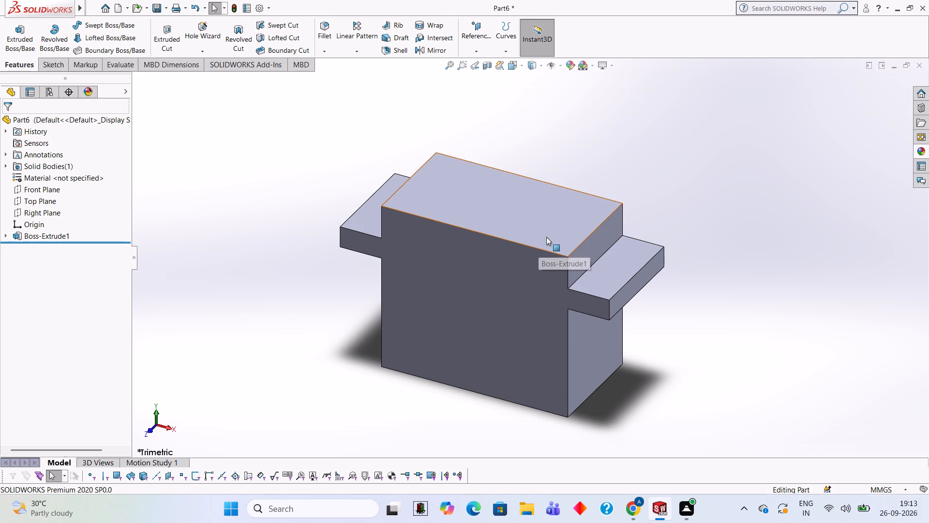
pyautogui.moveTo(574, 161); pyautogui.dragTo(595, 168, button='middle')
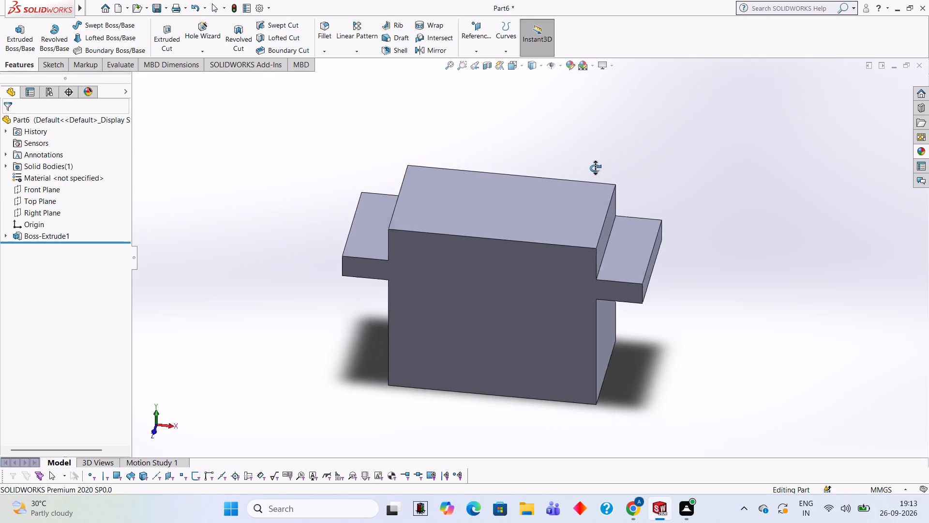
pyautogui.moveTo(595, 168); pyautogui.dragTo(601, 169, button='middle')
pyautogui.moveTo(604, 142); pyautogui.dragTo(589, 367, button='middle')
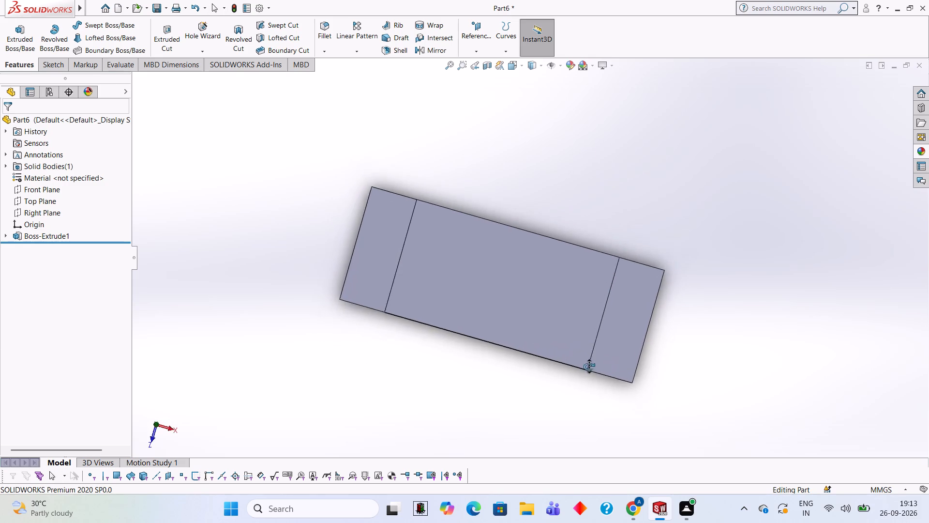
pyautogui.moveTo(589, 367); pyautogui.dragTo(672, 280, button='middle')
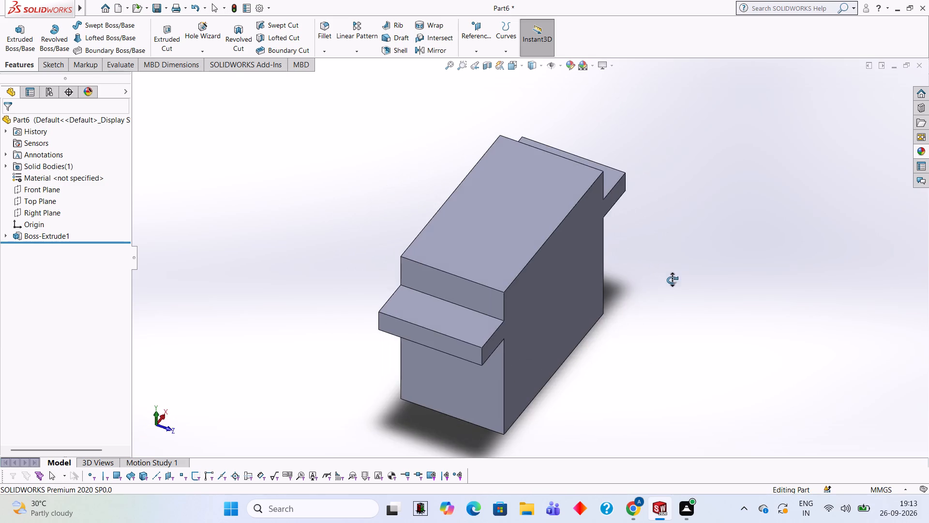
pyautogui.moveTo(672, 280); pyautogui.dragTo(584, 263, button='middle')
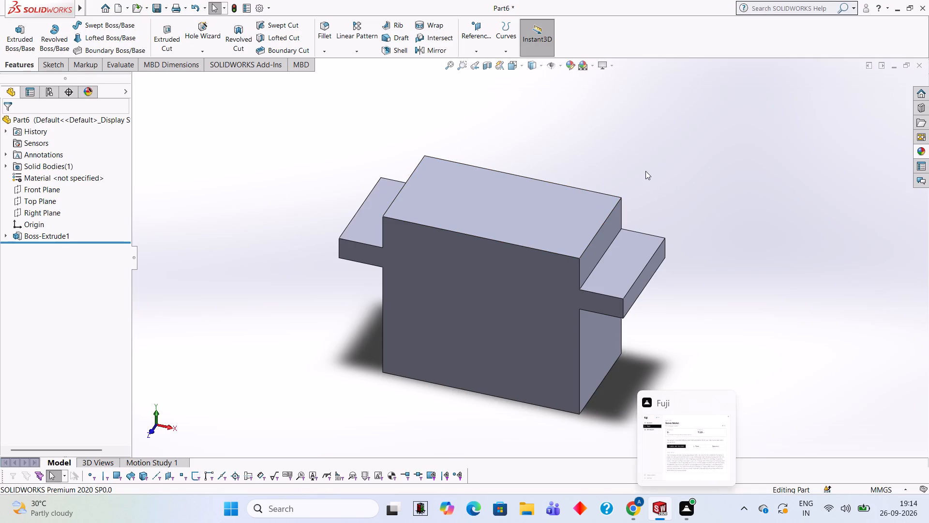
# Start a sketch on the right lug's top face and view it face-on.
pyautogui.moveTo(645, 171); pyautogui.dragTo(663, 173, button='middle')
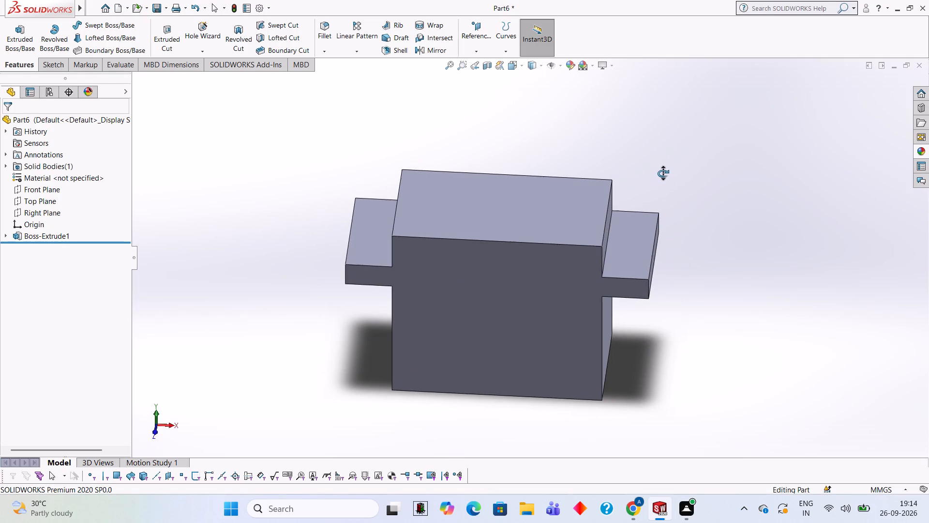
pyautogui.moveTo(663, 173); pyautogui.dragTo(665, 303, button='middle')
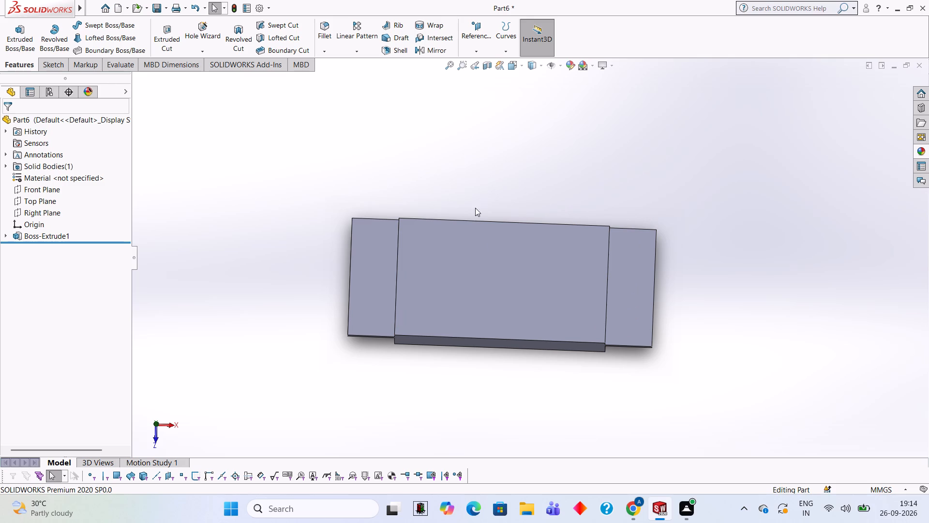
pyautogui.click(625, 279)
pyautogui.click(664, 255)
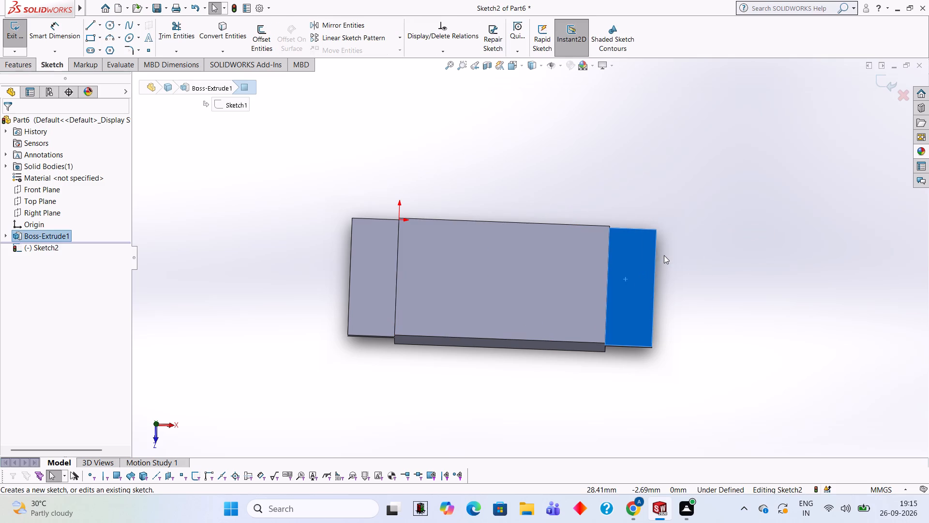
pyautogui.hotkey('ctrl', '8')
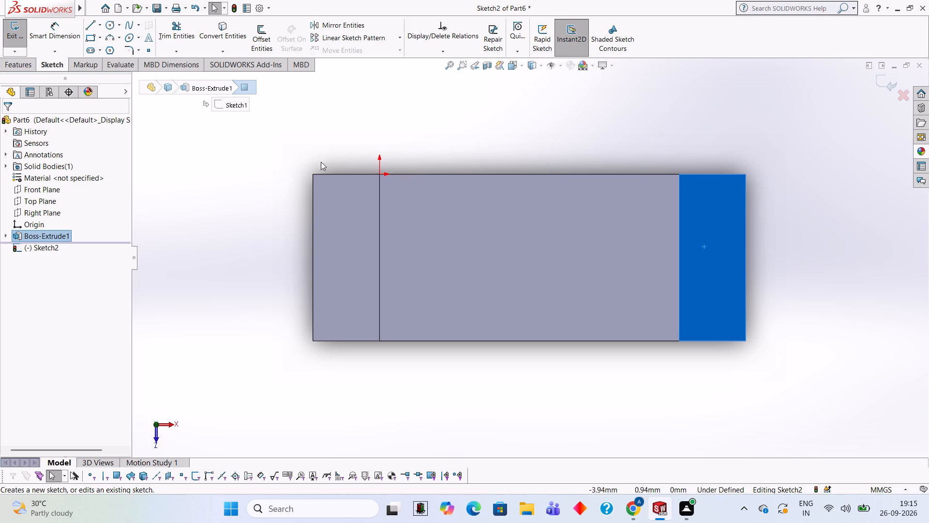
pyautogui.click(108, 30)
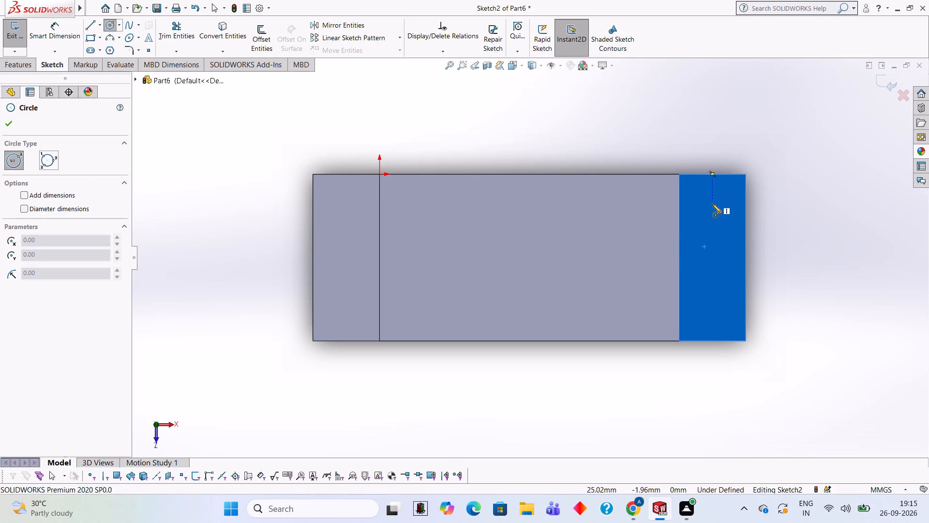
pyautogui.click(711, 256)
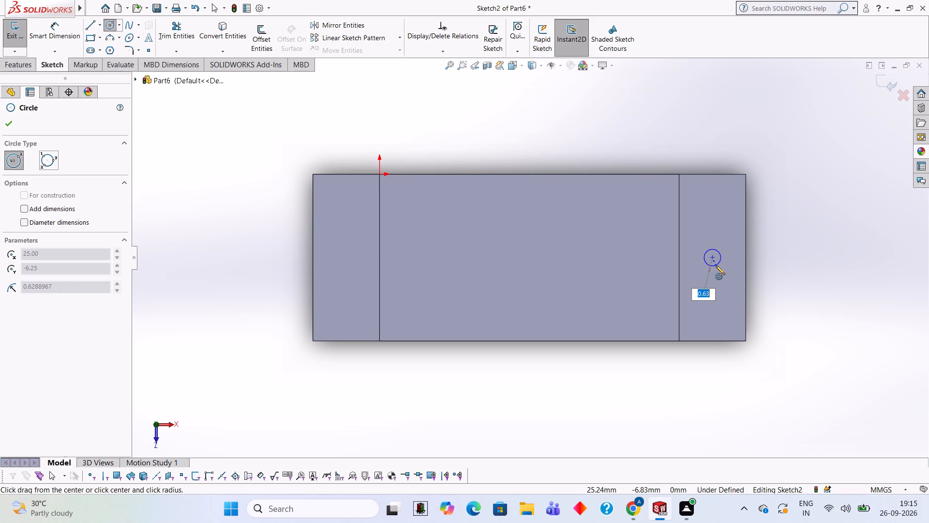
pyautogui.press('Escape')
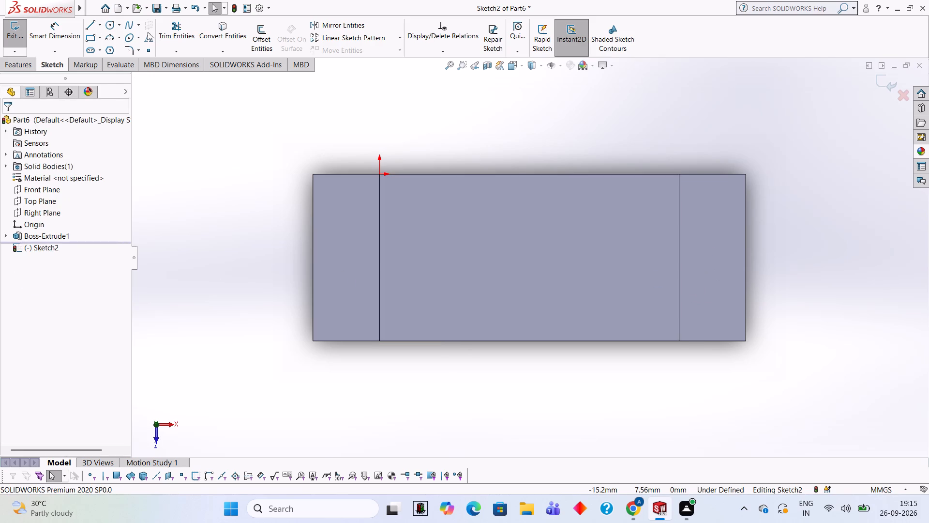
# Turn on automatic diameter dimensions for circles and sketch a 2 mm diameter circle at the centre of each lug.
pyautogui.click(107, 26)
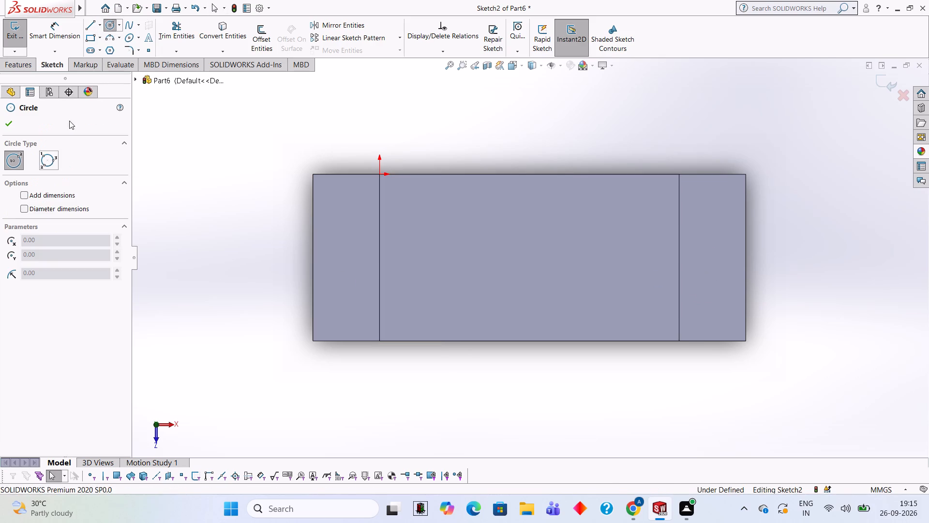
pyautogui.click(25, 195)
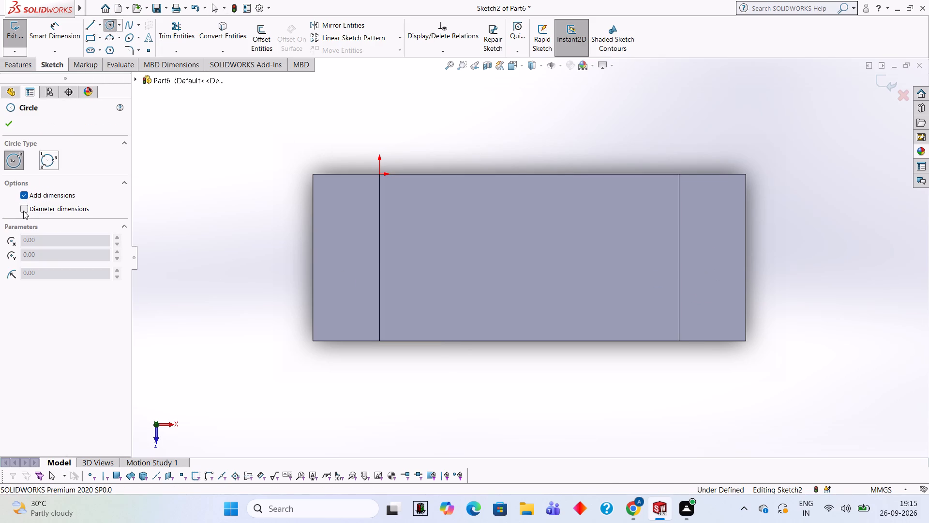
pyautogui.click(23, 211)
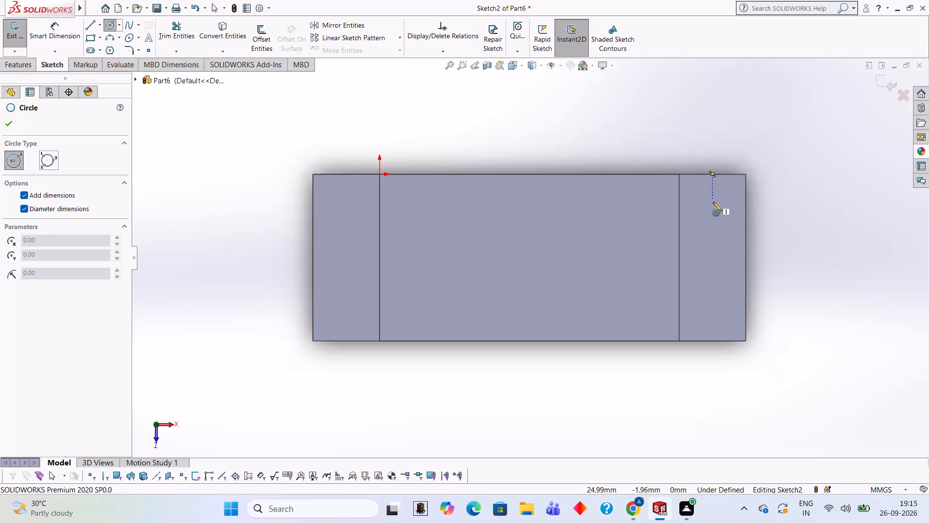
pyautogui.click(713, 257)
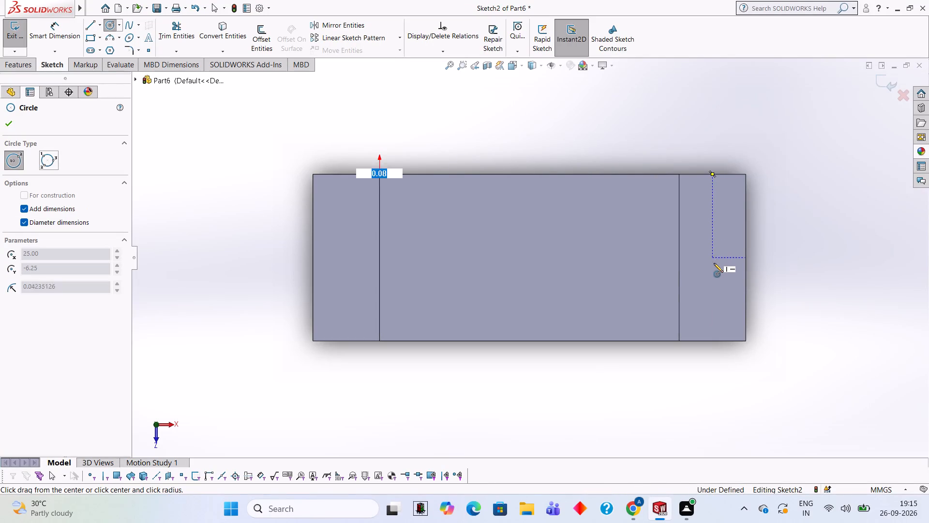
pyautogui.press('2')
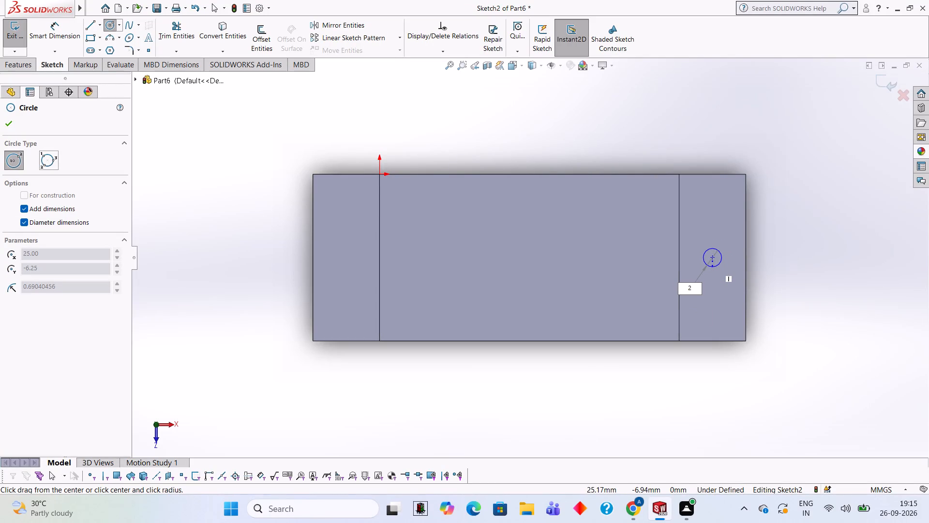
pyautogui.press('Return')
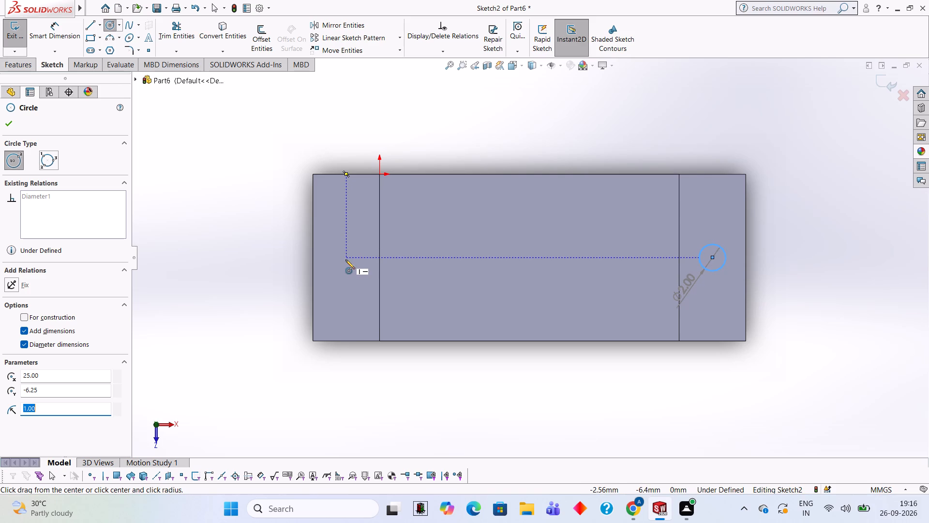
pyautogui.click(345, 260)
pyautogui.press('2')
pyautogui.press('Return')
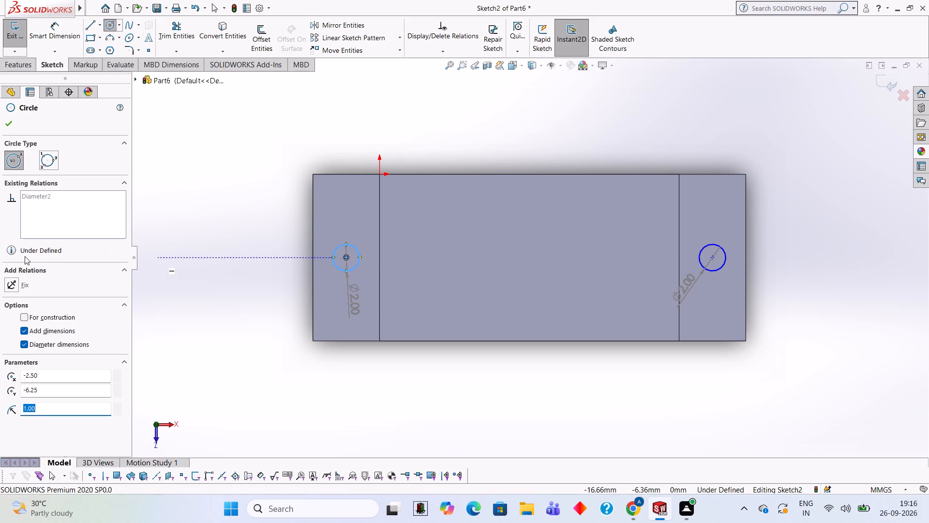
# Cut-extrude the two lug circles as blind holes 2.50 mm deep.
pyautogui.click(18, 65)
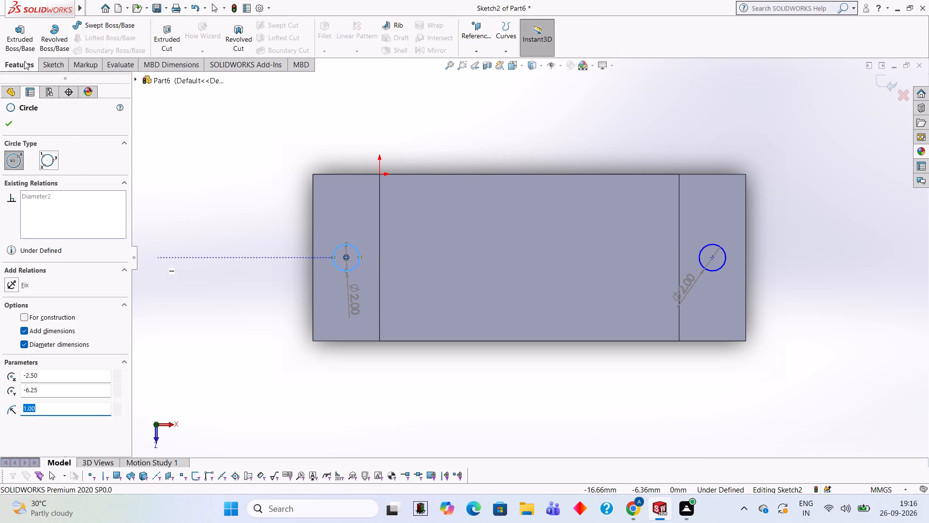
pyautogui.click(174, 31)
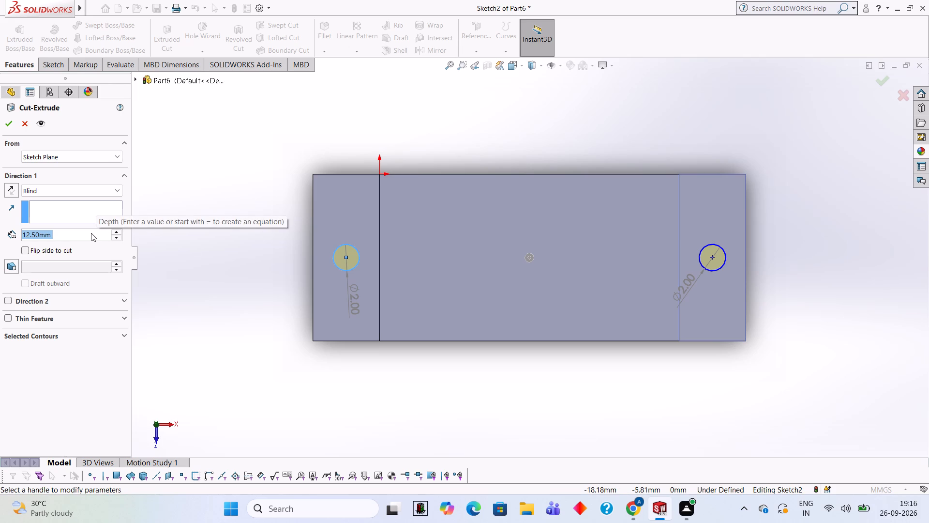
pyautogui.write('2.50')
pyautogui.press('Return')
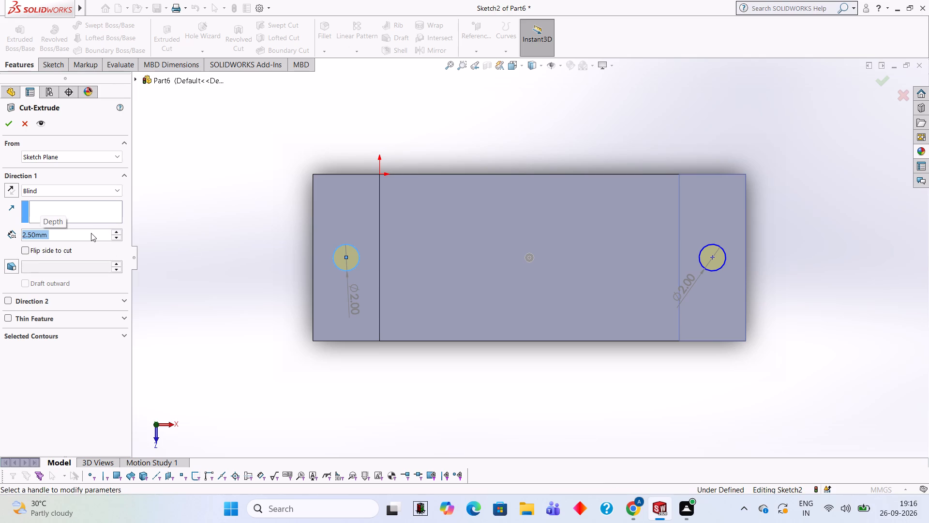
pyautogui.click(11, 123)
pyautogui.click(252, 229)
# Start a sketch on the main block's top face and view it face-on.
pyautogui.moveTo(476, 400); pyautogui.dragTo(470, 316, button='middle')
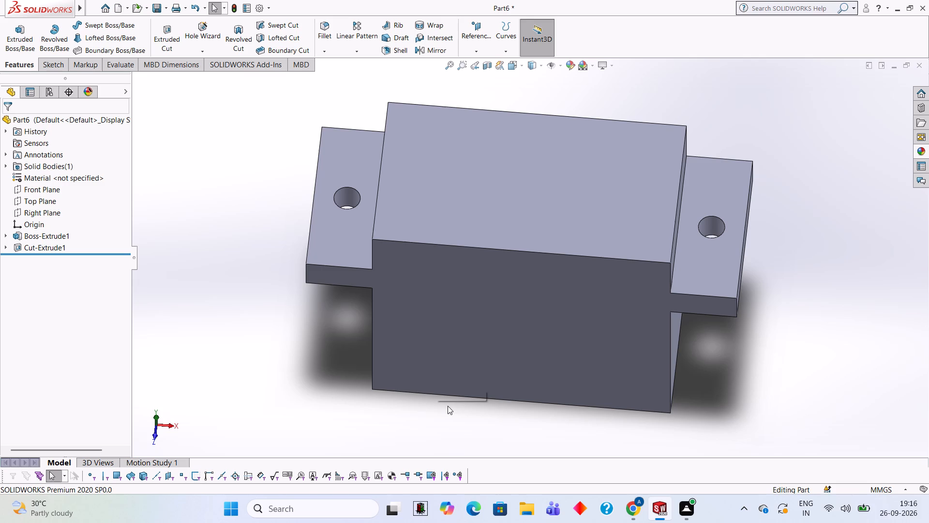
pyautogui.click(576, 184)
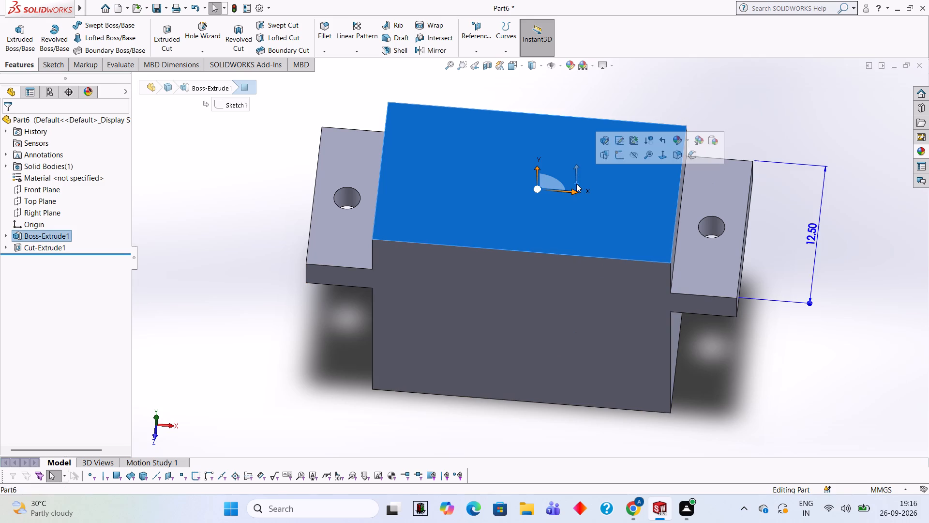
pyautogui.click(618, 161)
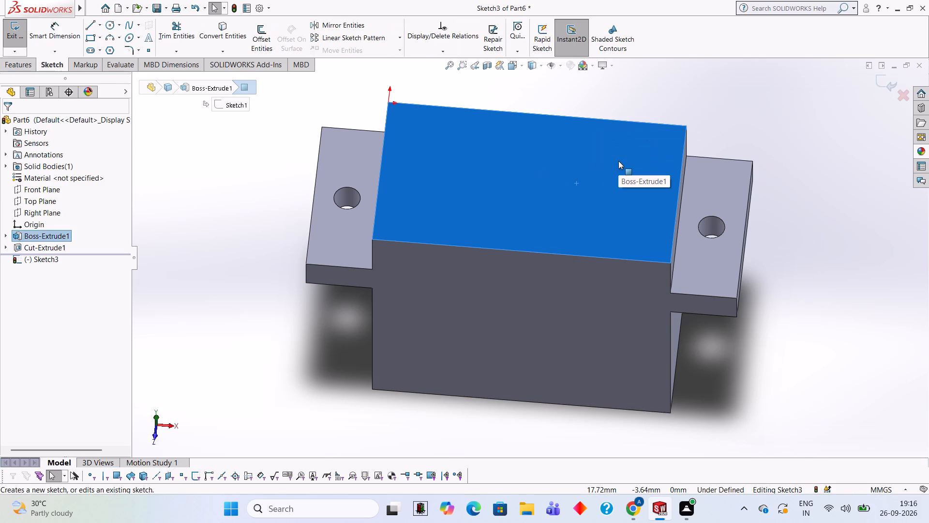
pyautogui.hotkey('ctrl', '8')
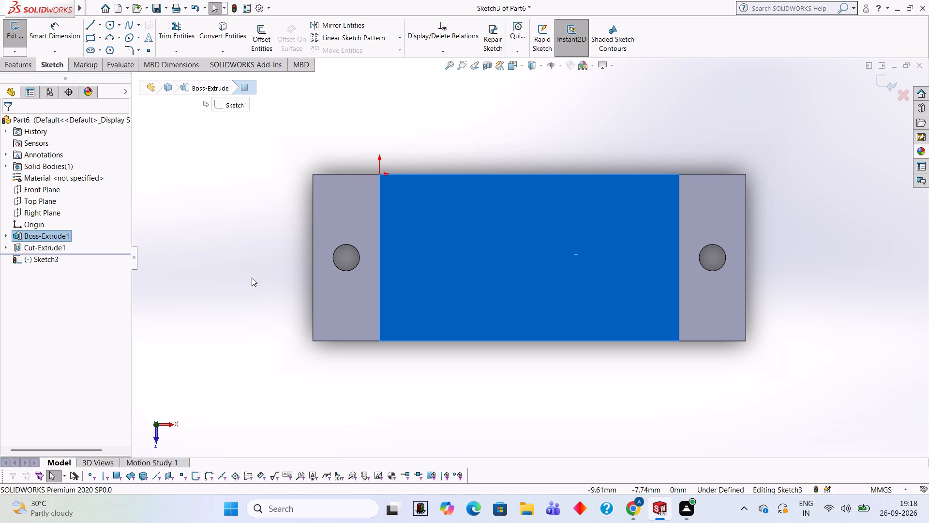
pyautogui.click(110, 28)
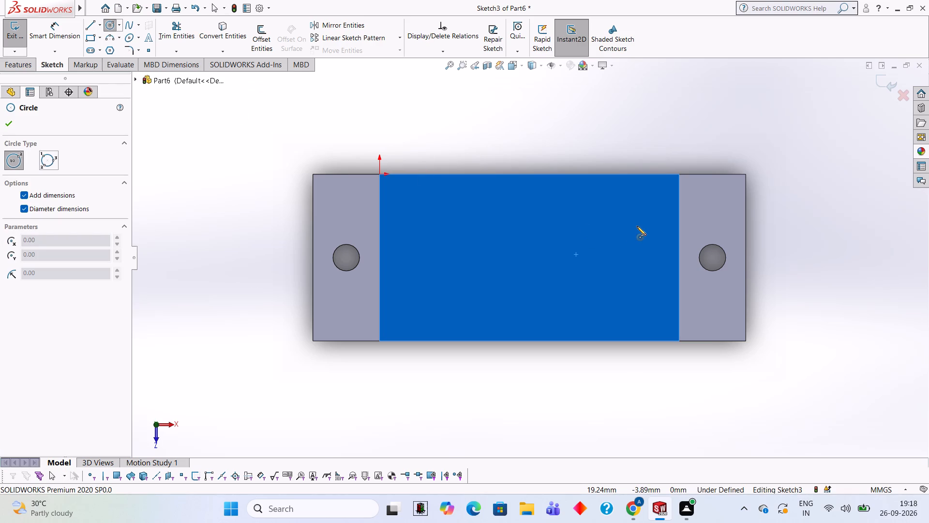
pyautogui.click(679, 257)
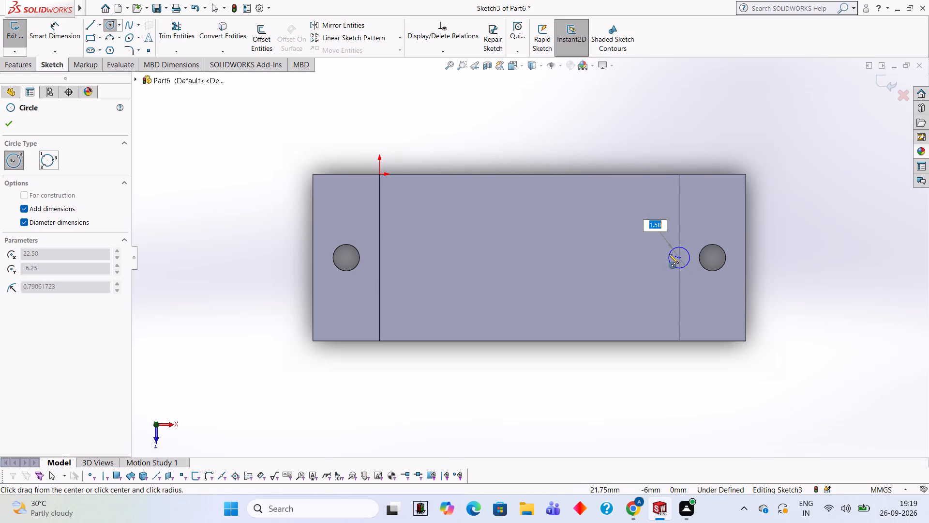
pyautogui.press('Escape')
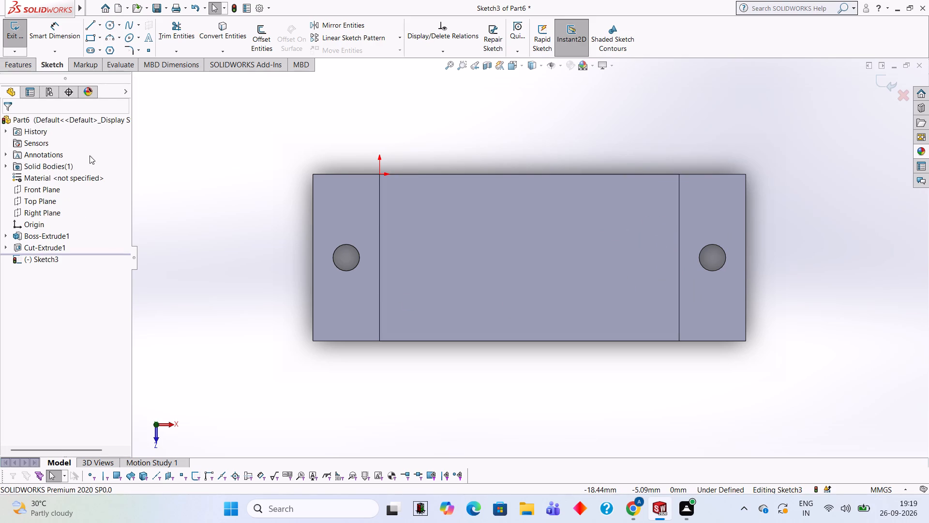
# Sketch a horizontal 6.25 mm line inward from the midpoint of the block's right top edge.
pyautogui.click(85, 28)
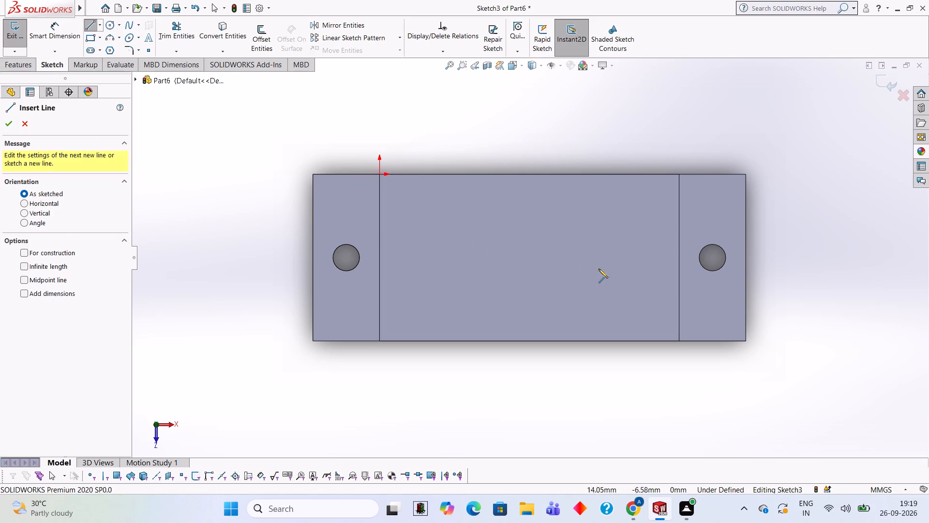
pyautogui.click(678, 256)
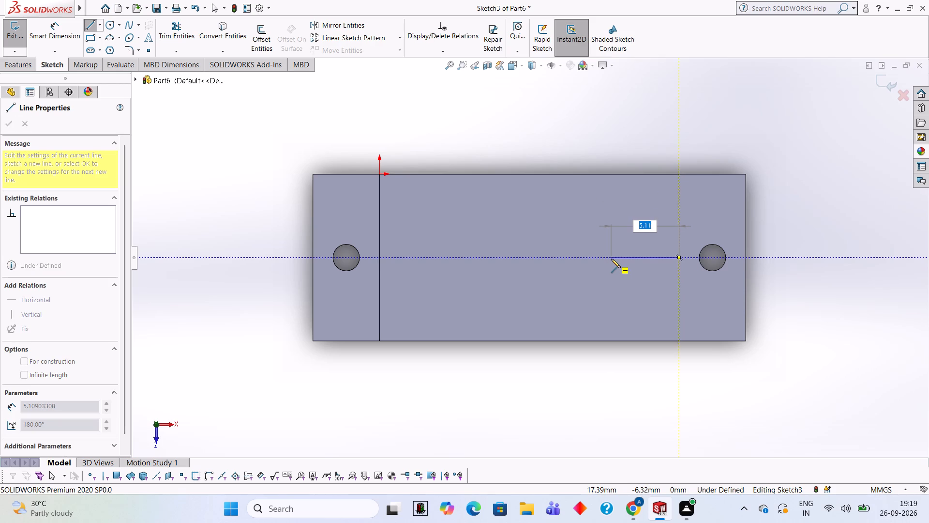
pyautogui.write('6.25')
pyautogui.press('Return')
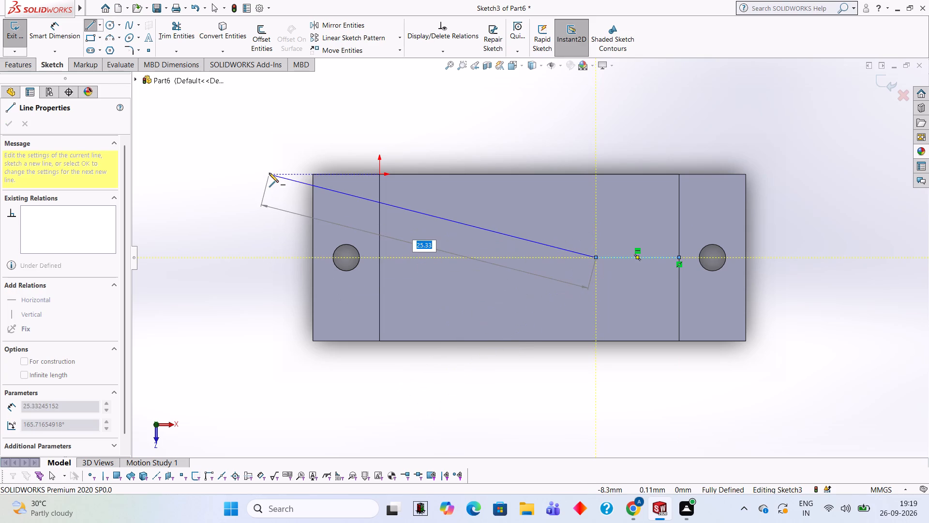
pyautogui.press('Escape')
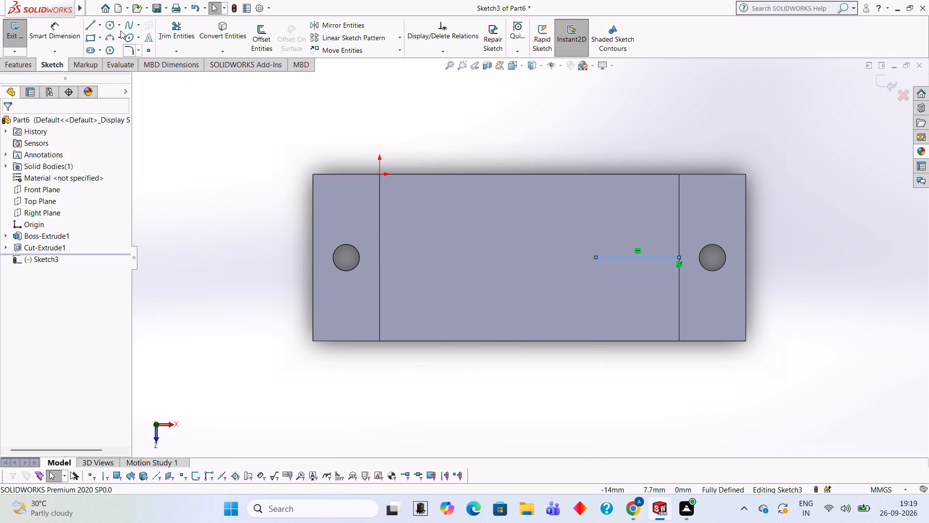
# Sketch a 12.5 mm diameter circle centred on the inner end of the horizontal line.
pyautogui.click(110, 24)
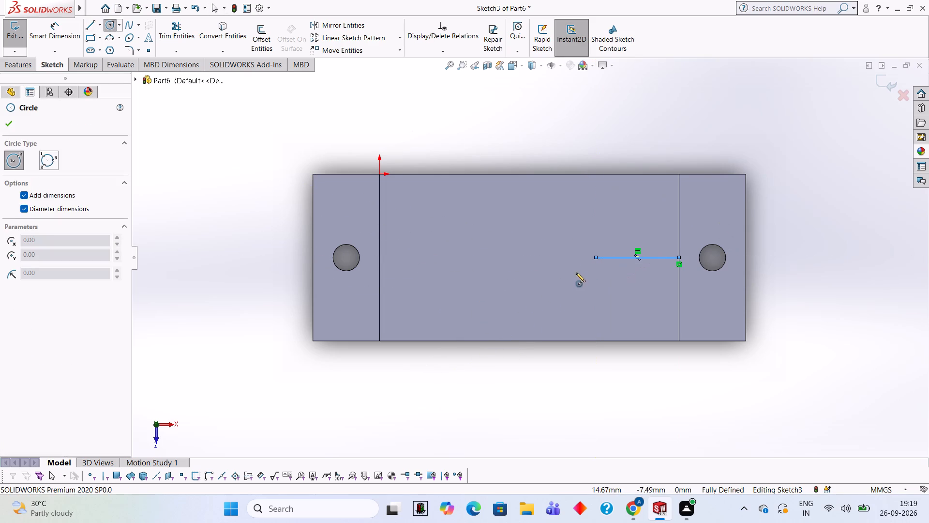
pyautogui.click(595, 257)
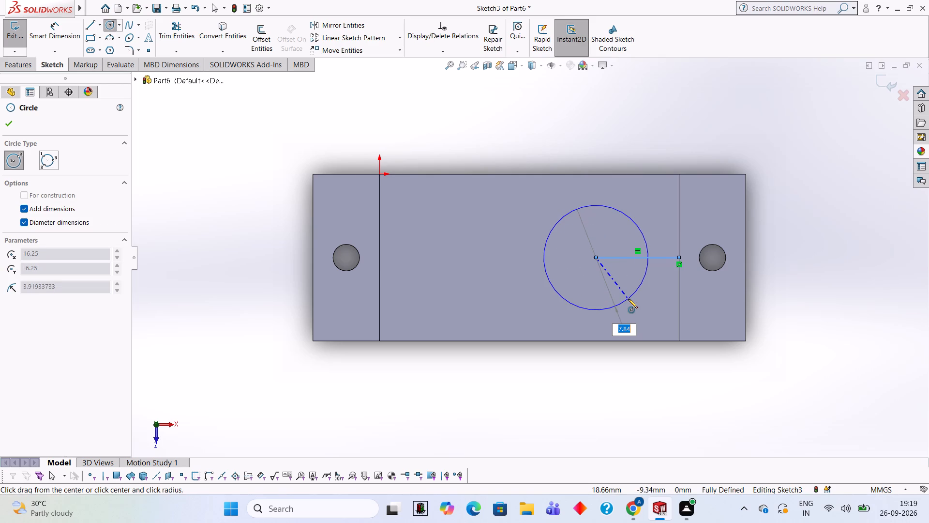
pyautogui.write('12.5')
pyautogui.press('Return')
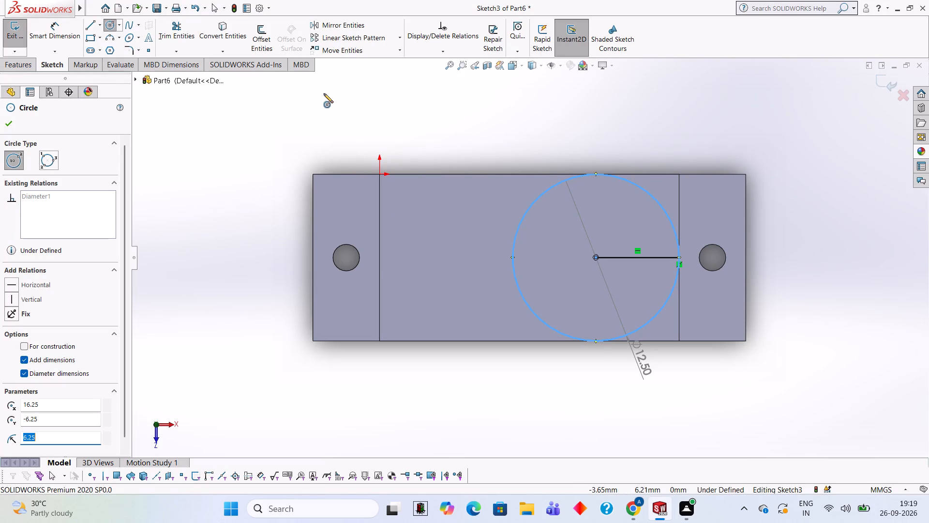
# Trim away the horizontal line inside the circle.
pyautogui.click(173, 22)
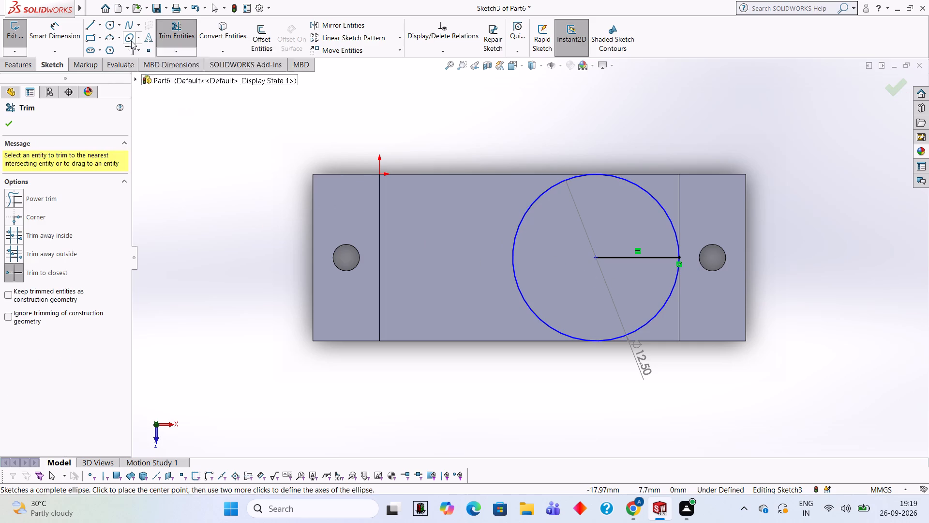
pyautogui.click(645, 258)
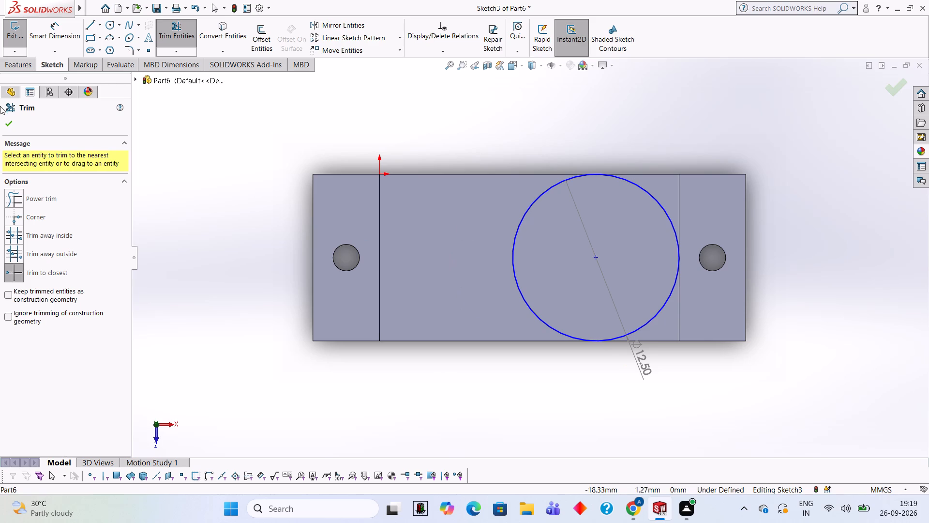
# Boss-extrude the 12.5 mm circle as a blind extrusion 4.50 mm deep, merged with the block.
pyautogui.click(16, 70)
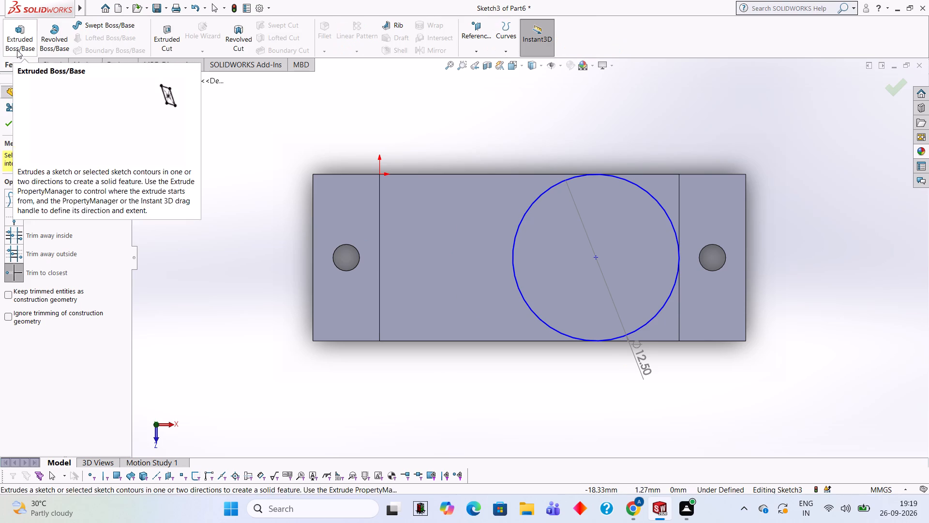
pyautogui.click(17, 50)
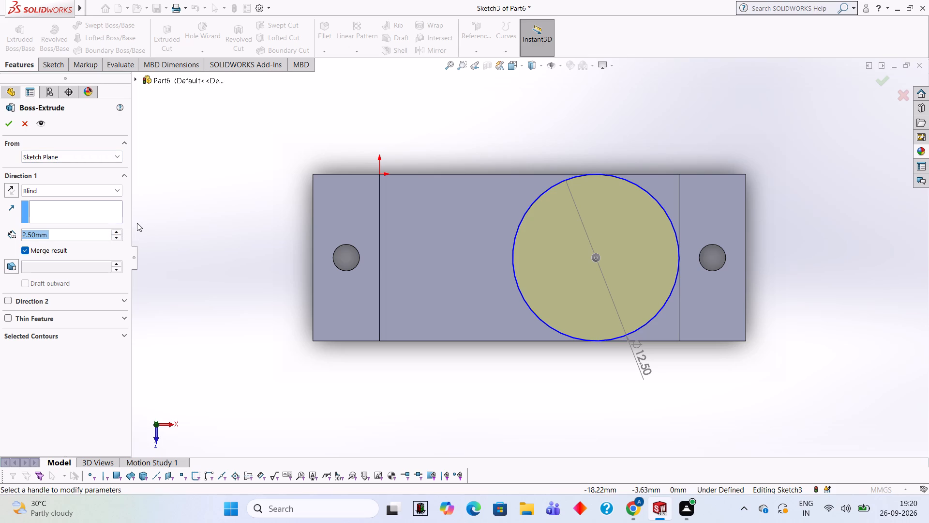
pyautogui.write('4.50')
pyautogui.press('Return')
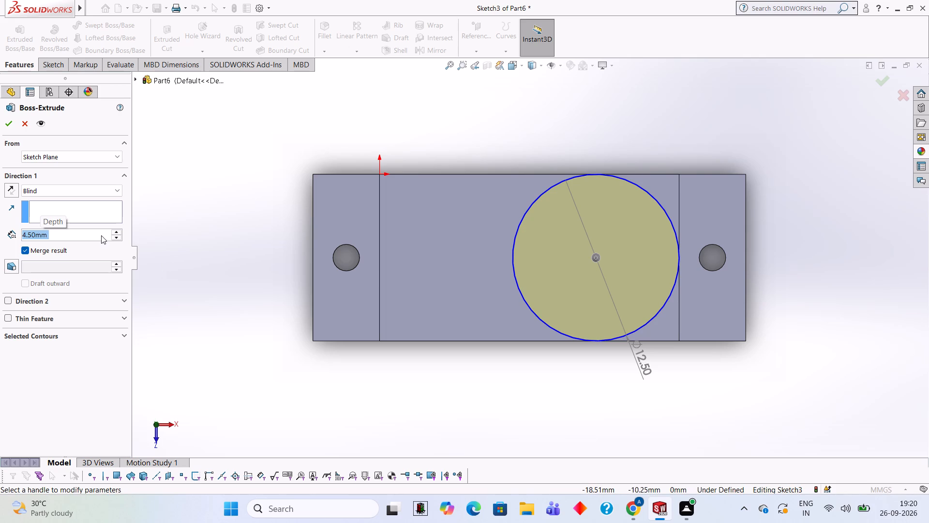
pyautogui.click(6, 126)
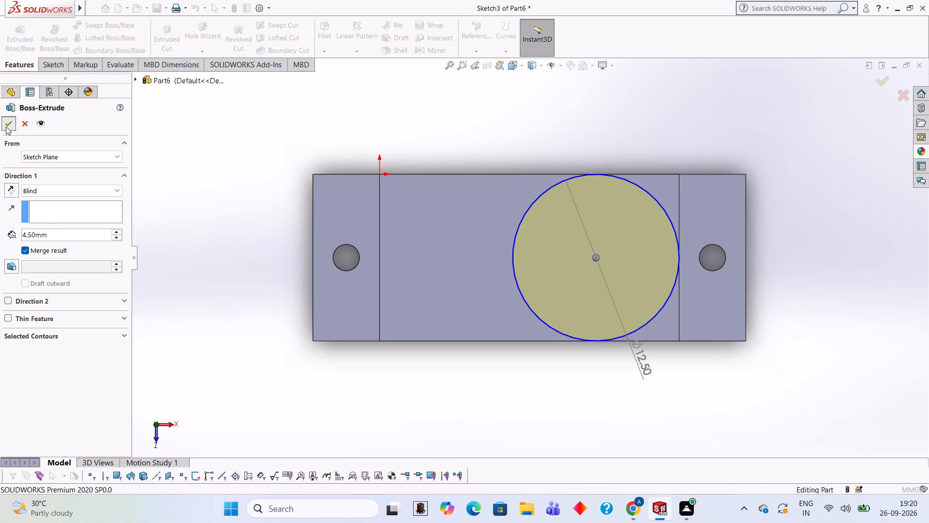
pyautogui.click(279, 246)
# On the top face of the new cylinder, sketch a 5 mm diameter circle at its centre.
pyautogui.moveTo(444, 361); pyautogui.dragTo(444, 268, button='middle')
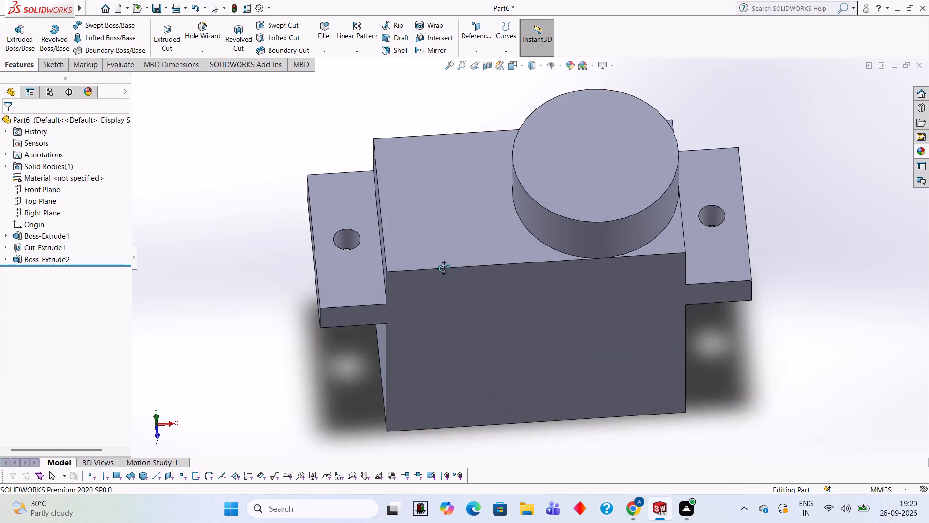
pyautogui.moveTo(444, 268); pyautogui.dragTo(436, 215, button='middle')
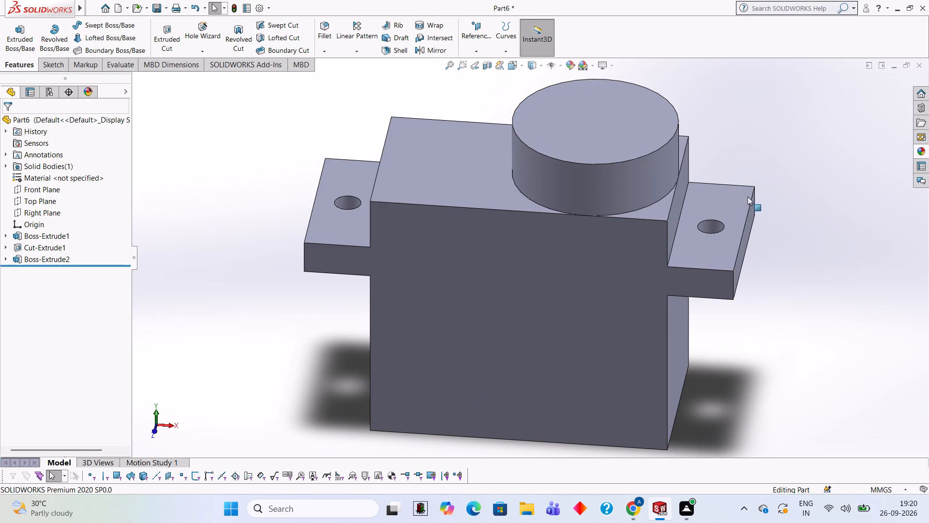
pyautogui.scroll(3, 741, 207)
pyautogui.moveTo(724, 208); pyautogui.dragTo(707, 200, button='middle')
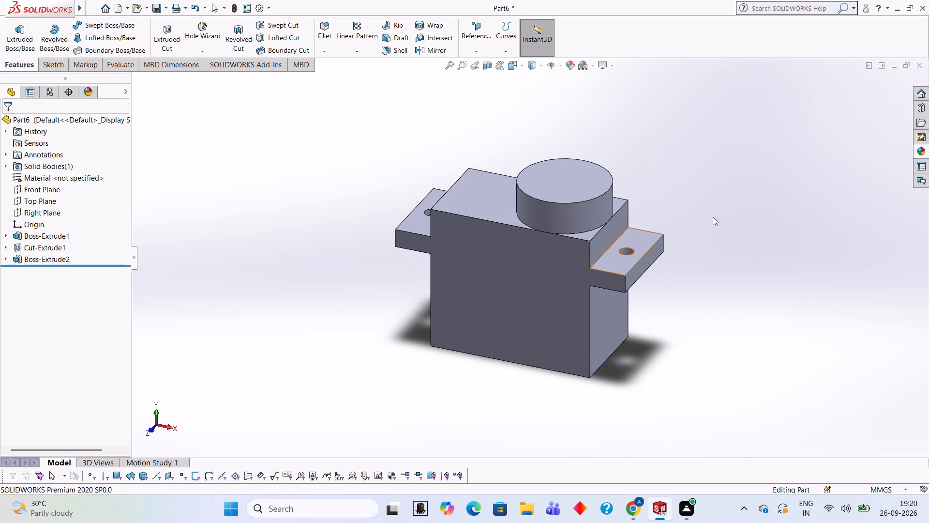
pyautogui.scroll(-1, 704, 253)
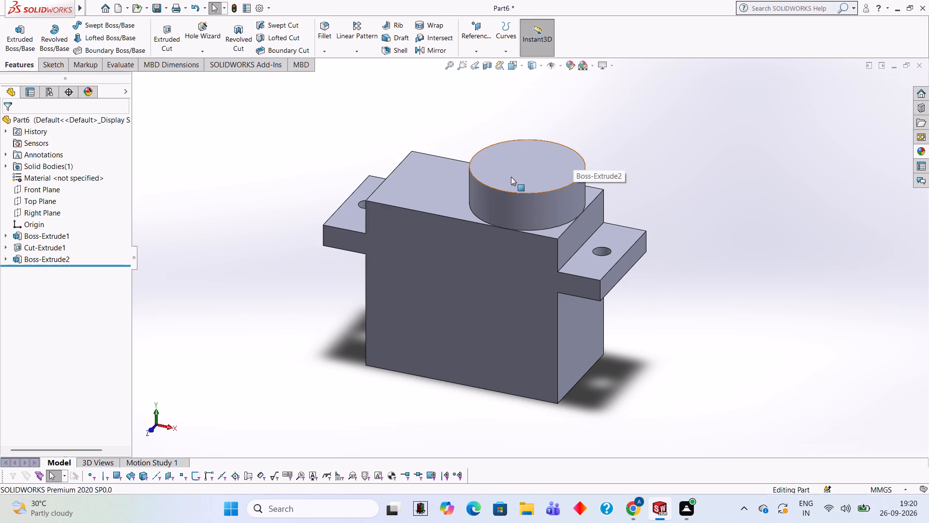
pyautogui.click(527, 166)
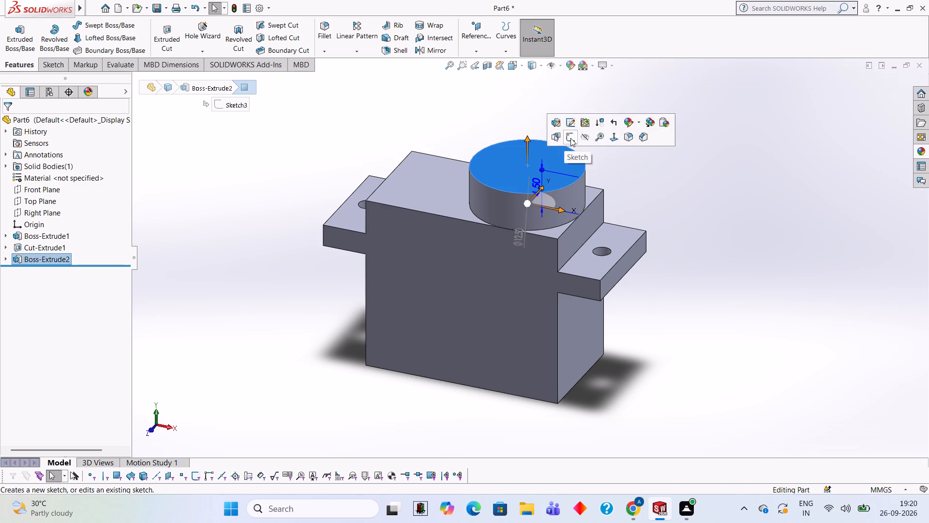
pyautogui.click(570, 138)
pyautogui.hotkey('ctrl', '8')
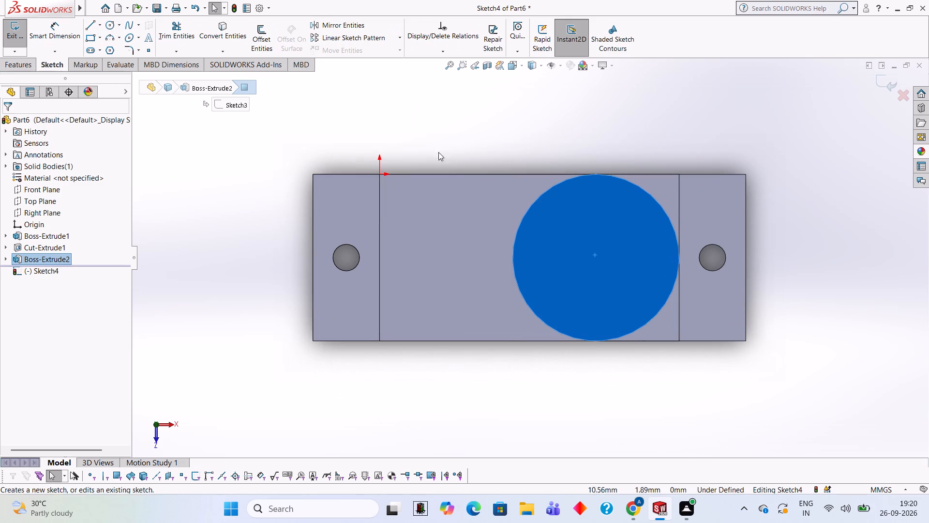
pyautogui.click(112, 24)
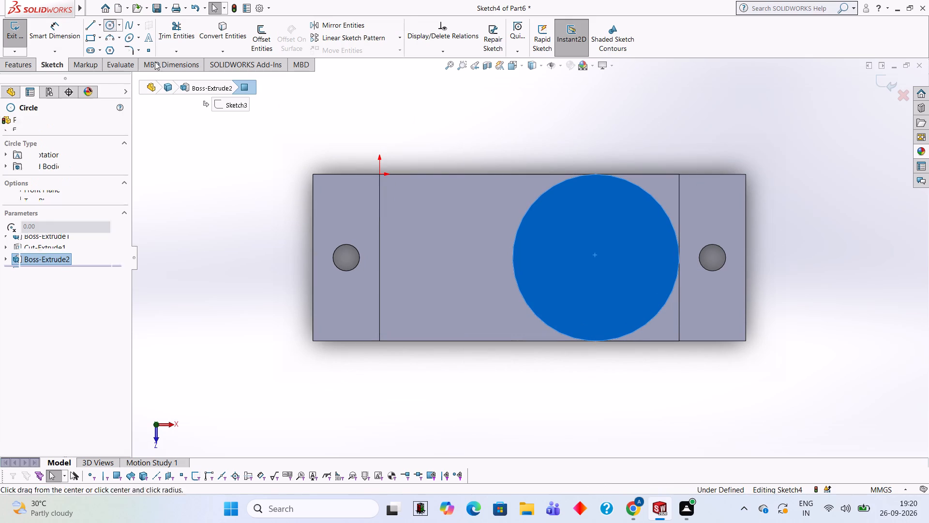
pyautogui.click(595, 256)
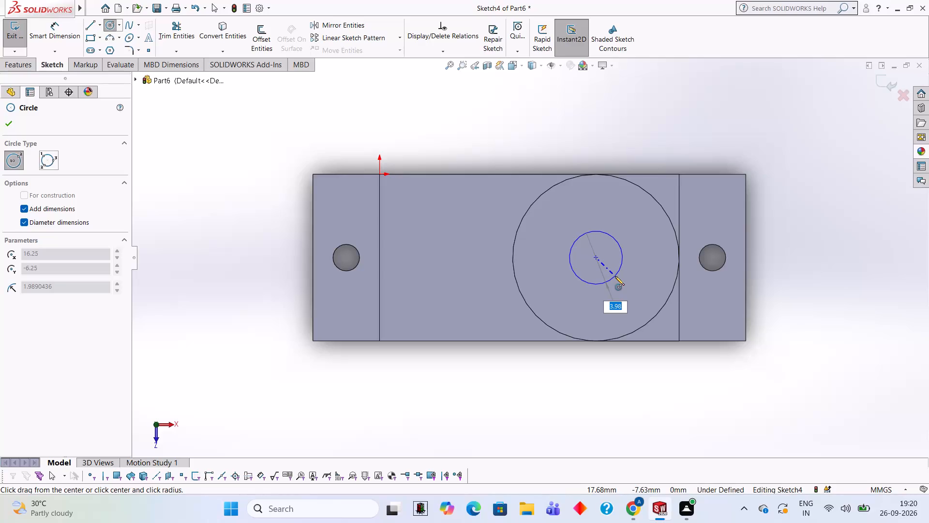
pyautogui.press('5')
pyautogui.press('Return')
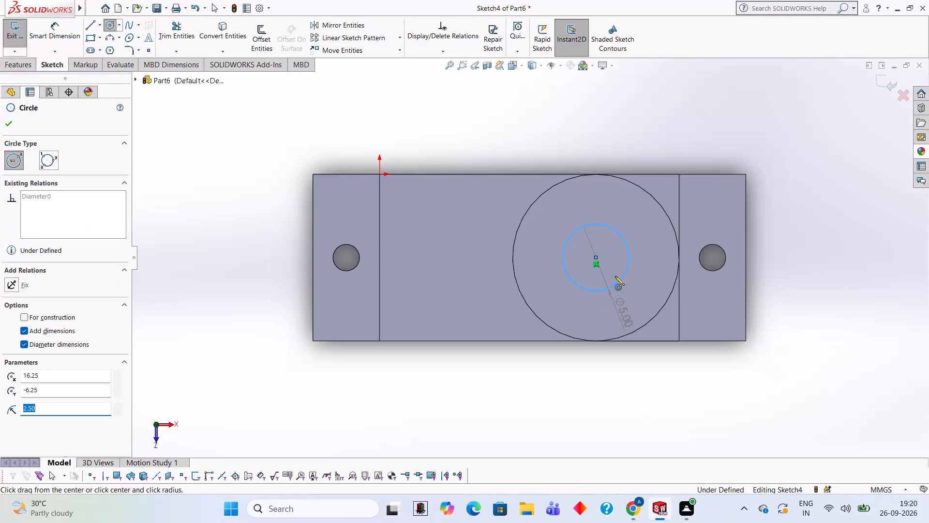
# Boss-extrude the 5 mm circle upward as a blind extrusion 3 mm deep, merged with the cylinder.
pyautogui.click(20, 64)
pyautogui.click(23, 46)
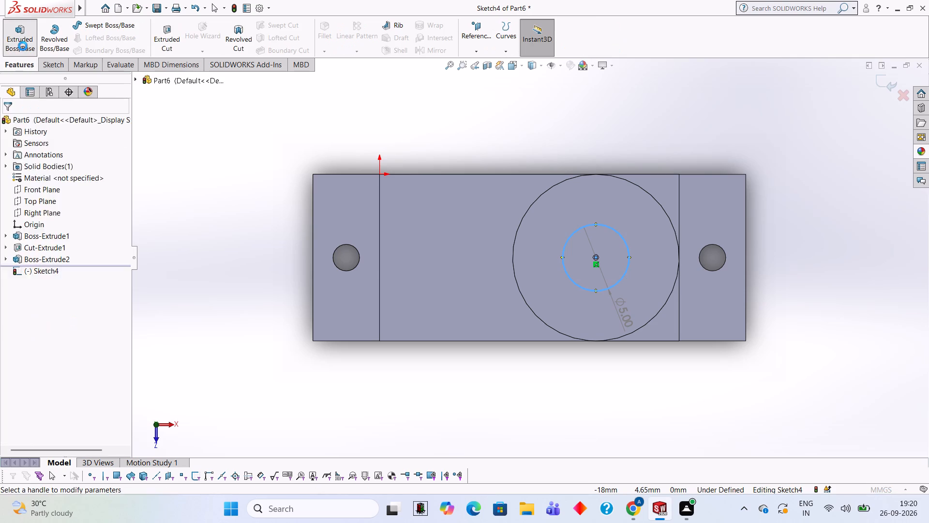
pyautogui.moveTo(285, 323); pyautogui.dragTo(261, 199, button='middle')
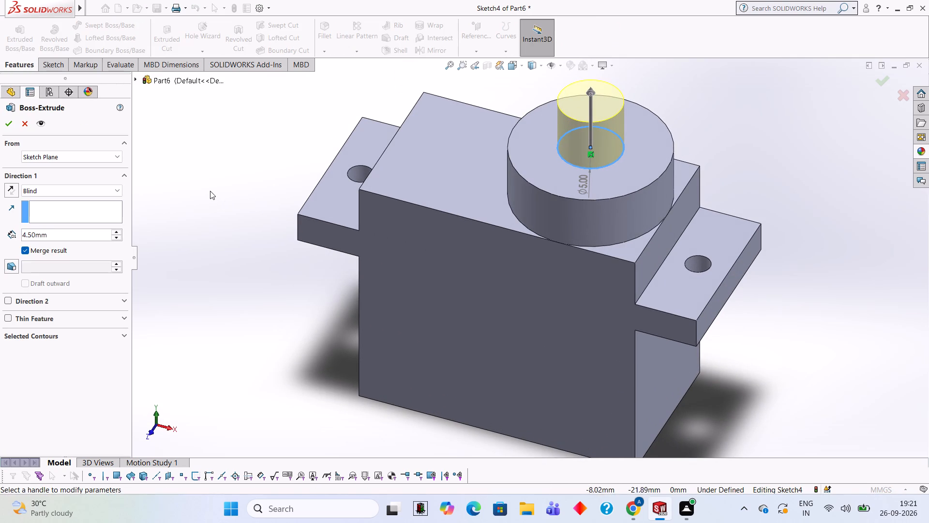
pyautogui.click(68, 235)
pyautogui.press('BackSpace')
pyautogui.press('BackSpace')
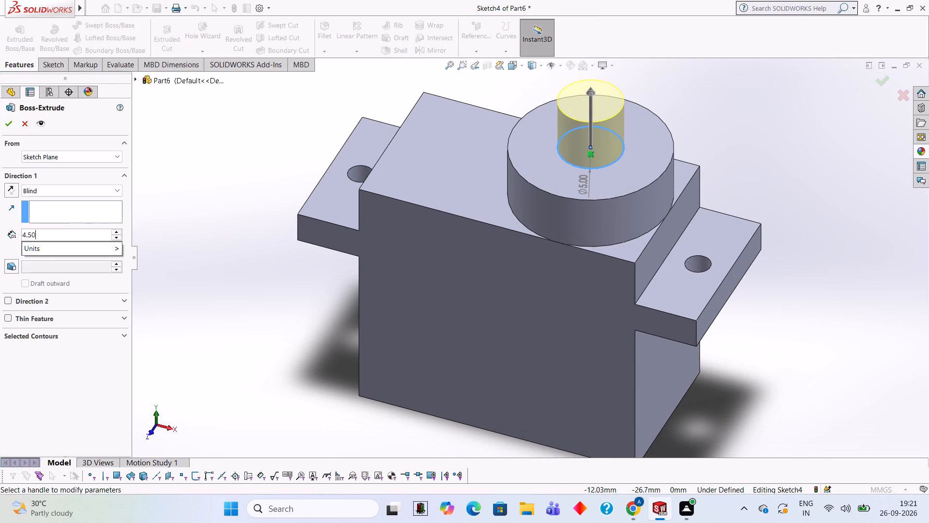
pyautogui.press('BackSpace')
pyautogui.press('BackSpace')
pyautogui.press('BackSpace')
pyautogui.press('BackSpace')
pyautogui.press('3')
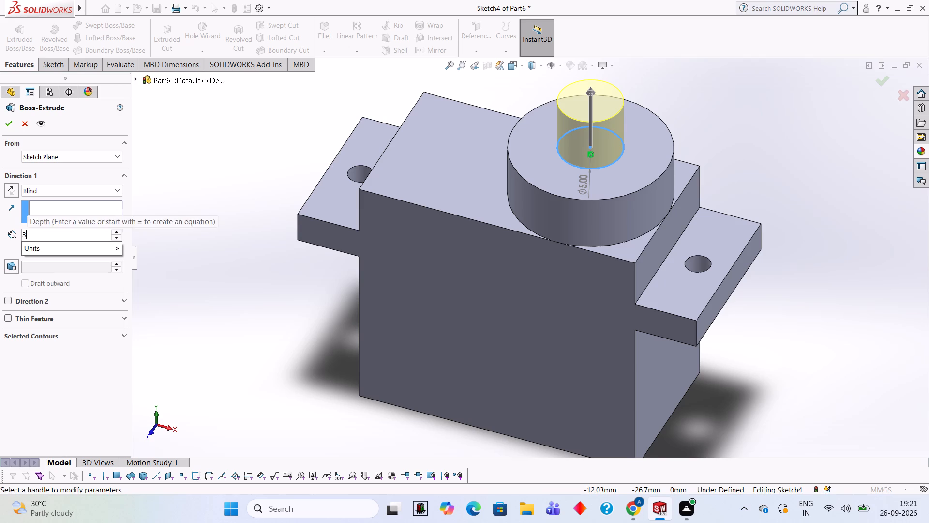
pyautogui.press('Return')
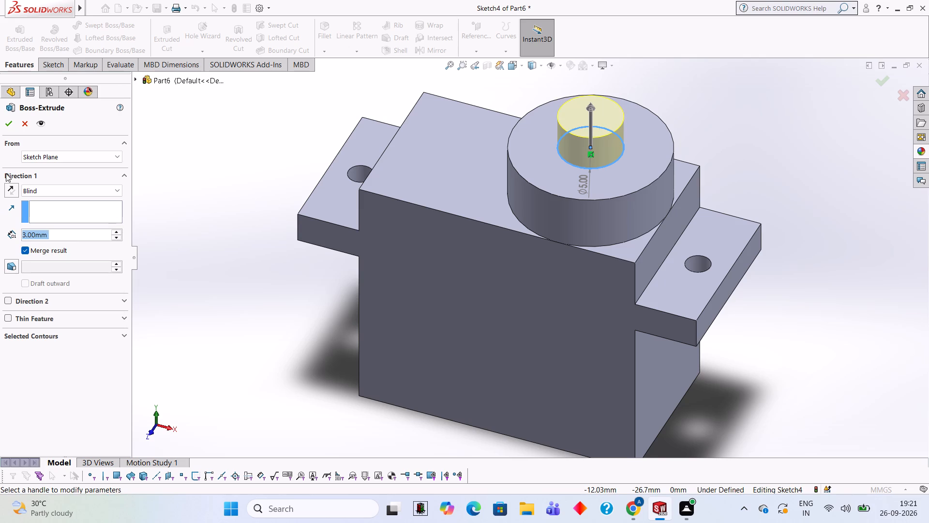
pyautogui.click(9, 122)
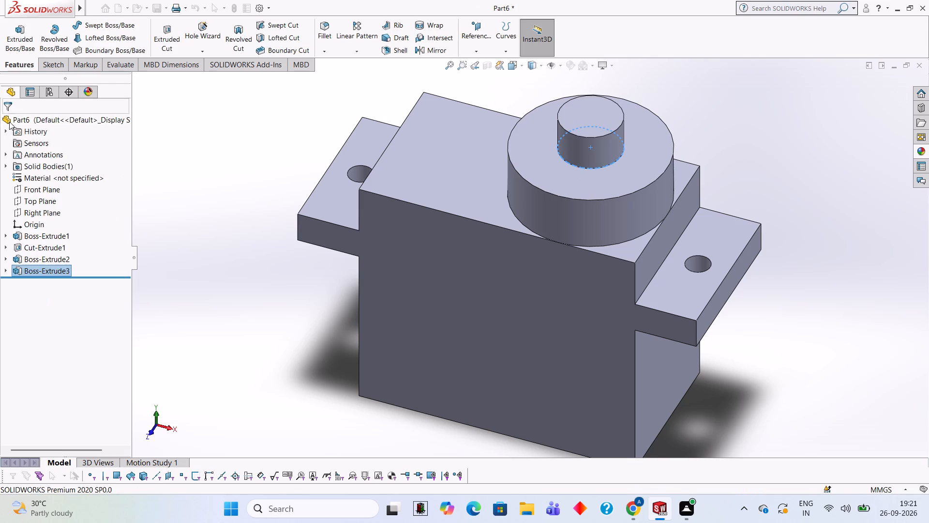
pyautogui.click(237, 191)
# Examine the block, its lugs and the two stacked cylinders from several angles.
pyautogui.moveTo(256, 194); pyautogui.dragTo(272, 193, button='middle')
pyautogui.scroll(2, 270, 182)
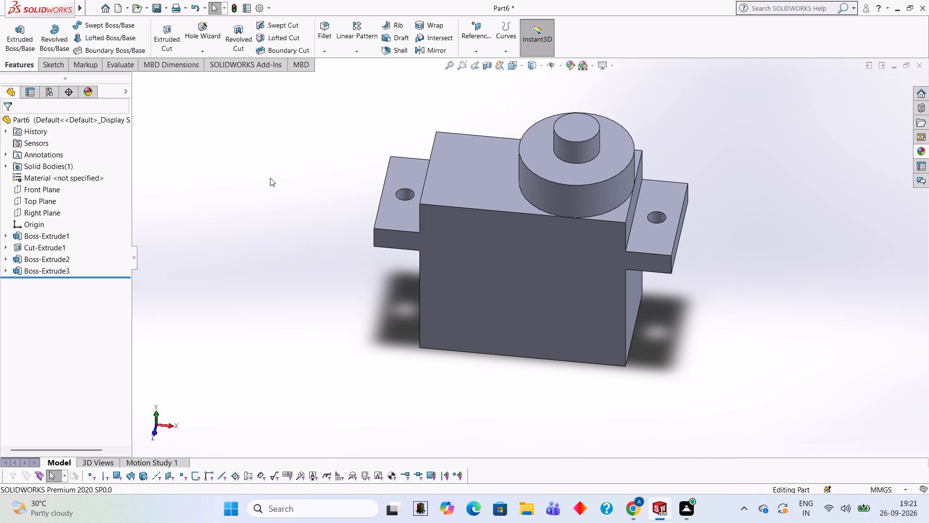
pyautogui.moveTo(677, 149); pyautogui.dragTo(660, 141, button='middle')
pyautogui.scroll(2, 660, 141)
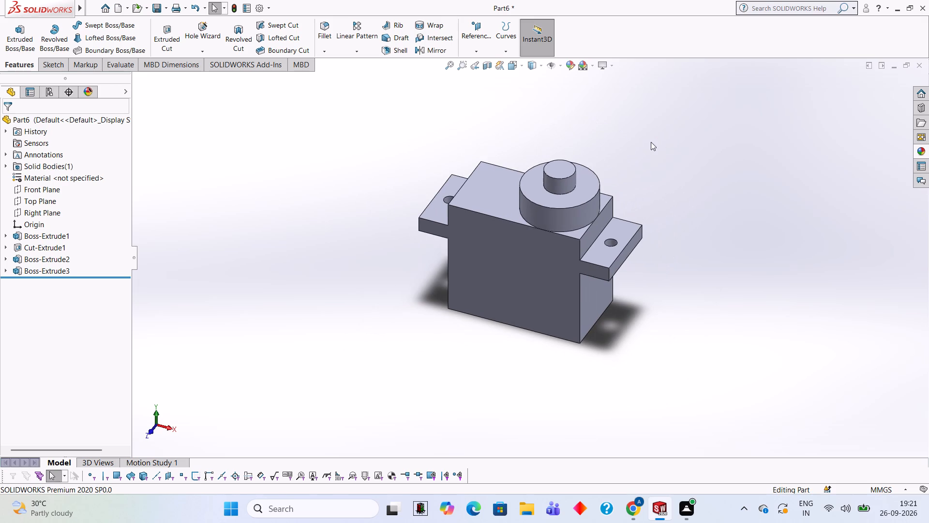
pyautogui.middleClick(646, 142)
pyautogui.scroll(-2, 629, 161)
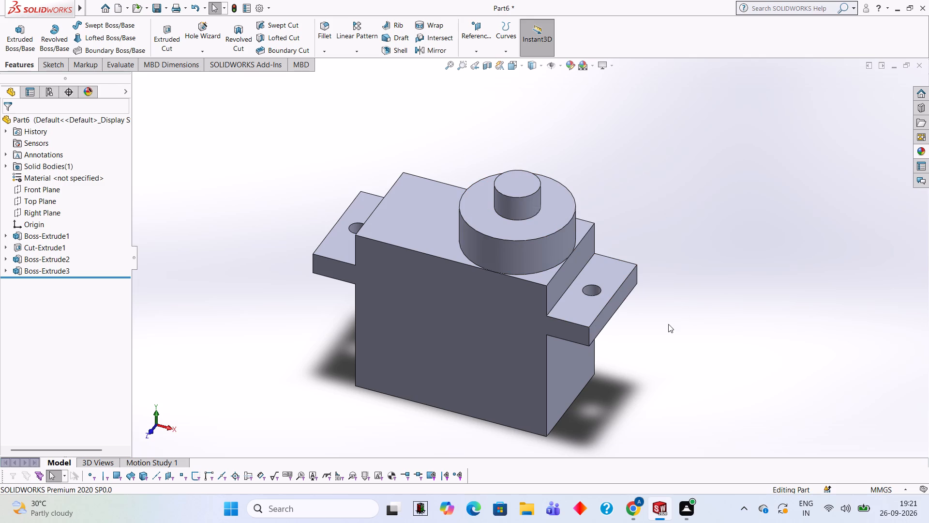
pyautogui.scroll(1, 411, 306)
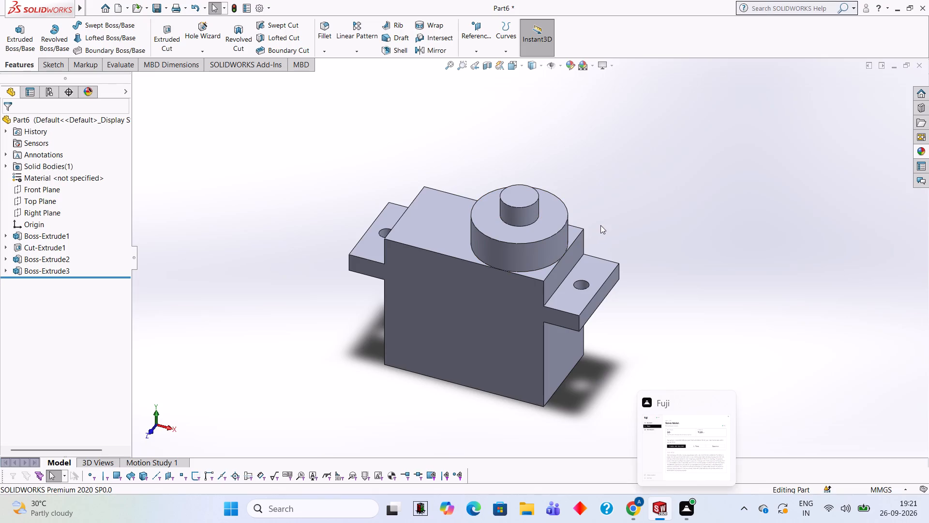
pyautogui.moveTo(667, 208); pyautogui.dragTo(656, 145, button='middle')
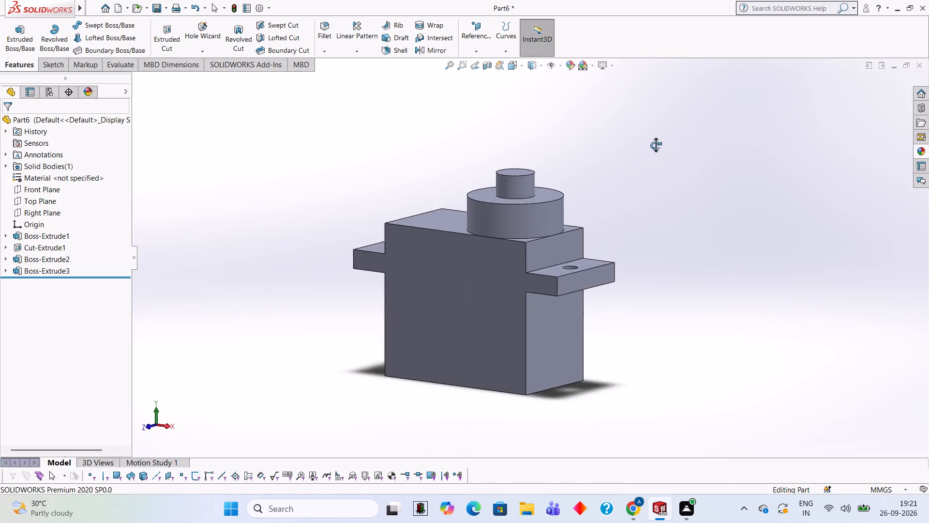
pyautogui.moveTo(656, 145); pyautogui.dragTo(668, 187, button='middle')
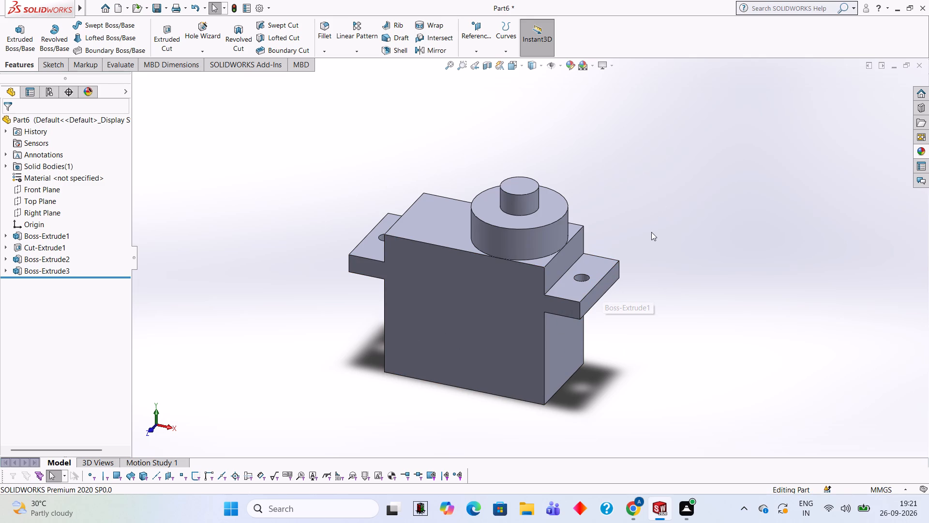
pyautogui.scroll(-1, 641, 296)
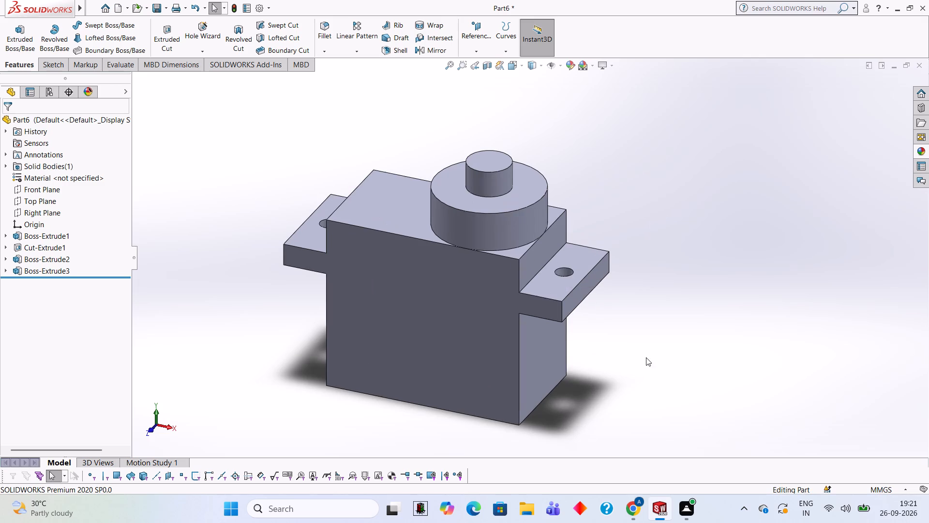
# Start a sketch on the front face of the main block.
pyautogui.moveTo(647, 373); pyautogui.dragTo(671, 333, button='middle')
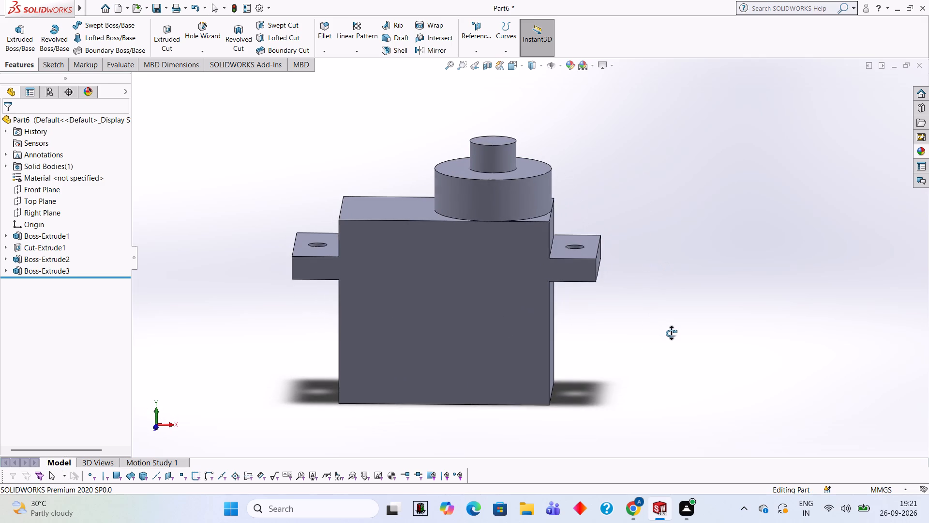
pyautogui.moveTo(671, 333); pyautogui.dragTo(670, 333, button='middle')
pyautogui.click(463, 272)
pyautogui.click(509, 240)
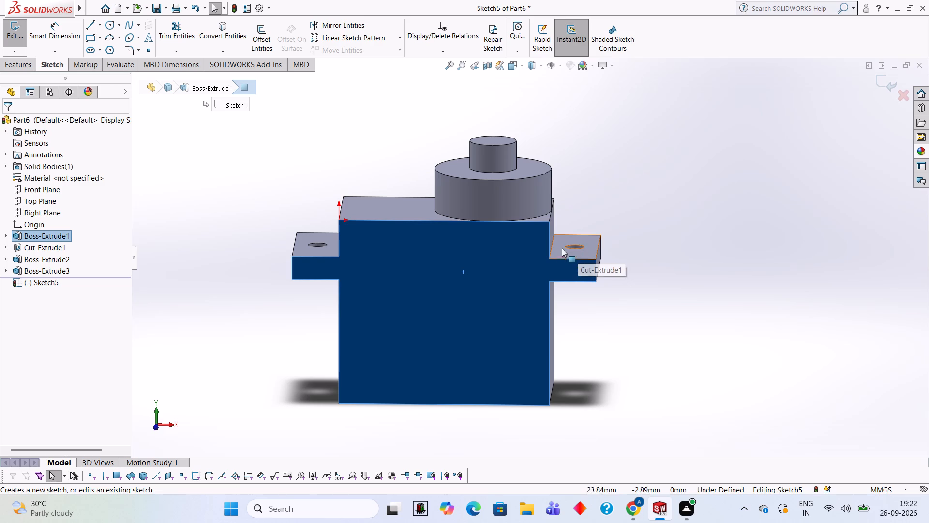
pyautogui.moveTo(676, 181); pyautogui.dragTo(644, 171, button='middle')
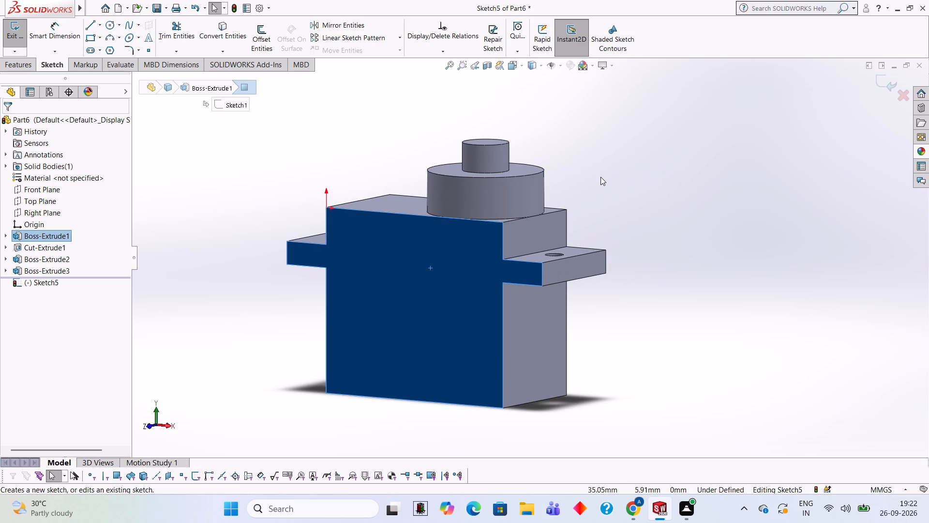
pyautogui.moveTo(600, 177); pyautogui.dragTo(597, 202, button='middle')
pyautogui.scroll(1, 597, 202)
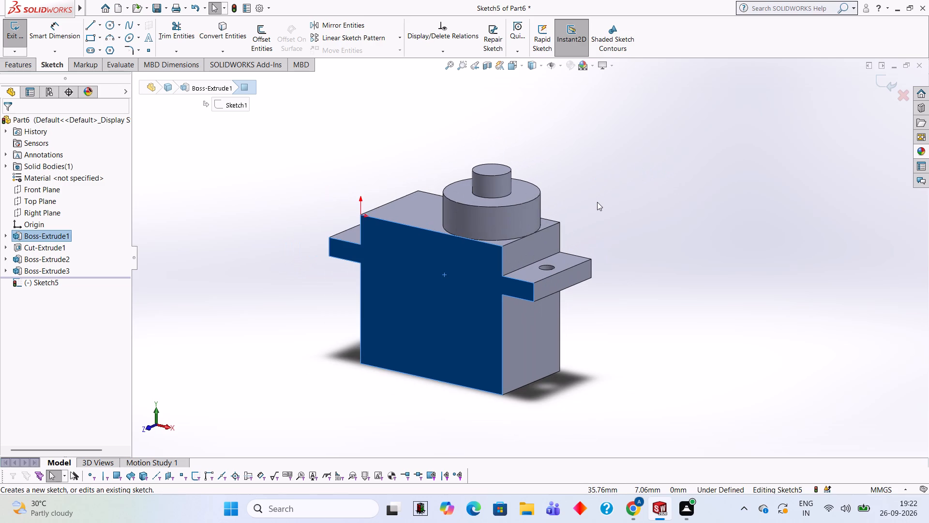
pyautogui.scroll(-1, 298, 231)
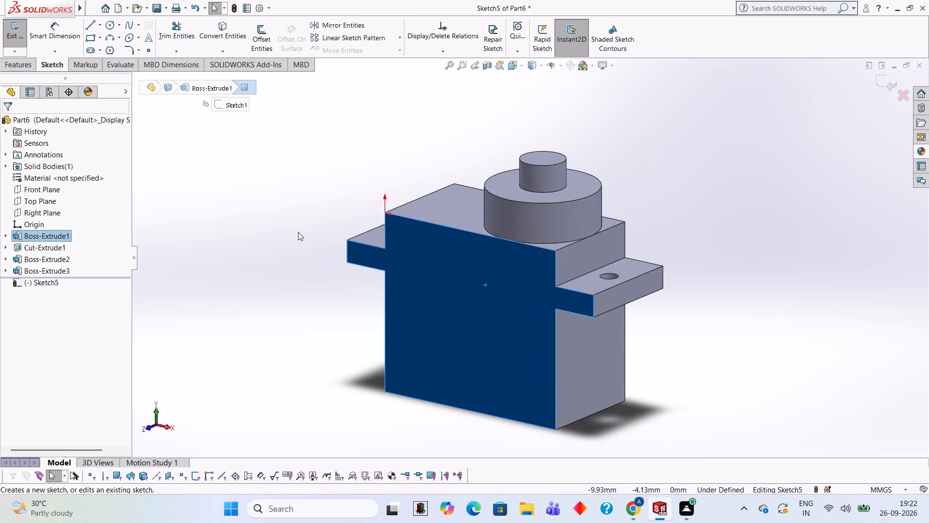
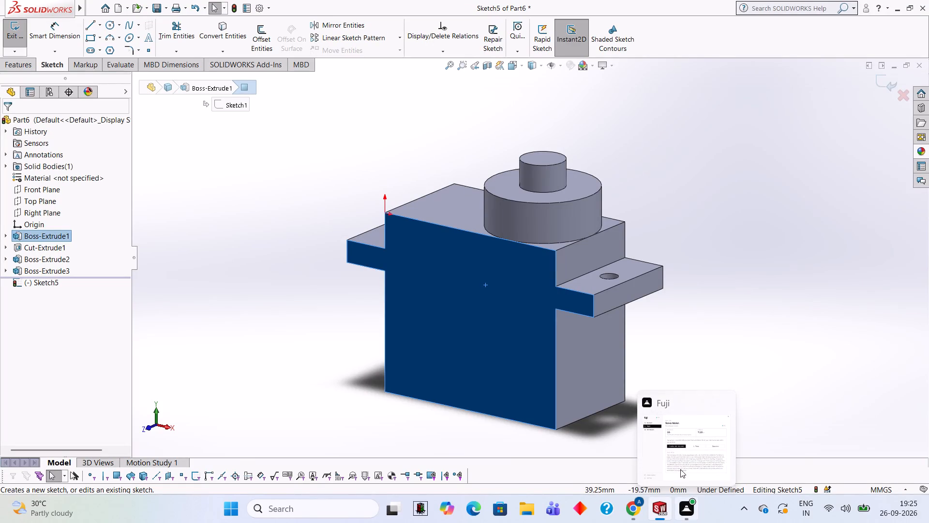
# Apply the Green LED appearance to the front face of the main block.
pyautogui.click(923, 153)
pyautogui.moveTo(815, 321); pyautogui.dragTo(705, 224)
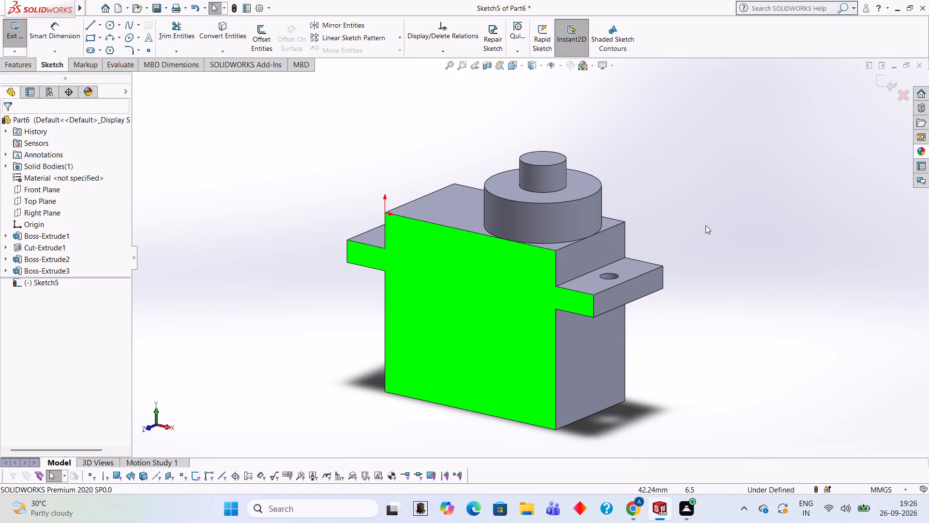
# Exit the empty sketch on the block's front face without drawing anything.
pyautogui.press('Escape')
pyautogui.press('Escape')
pyautogui.click(885, 88)
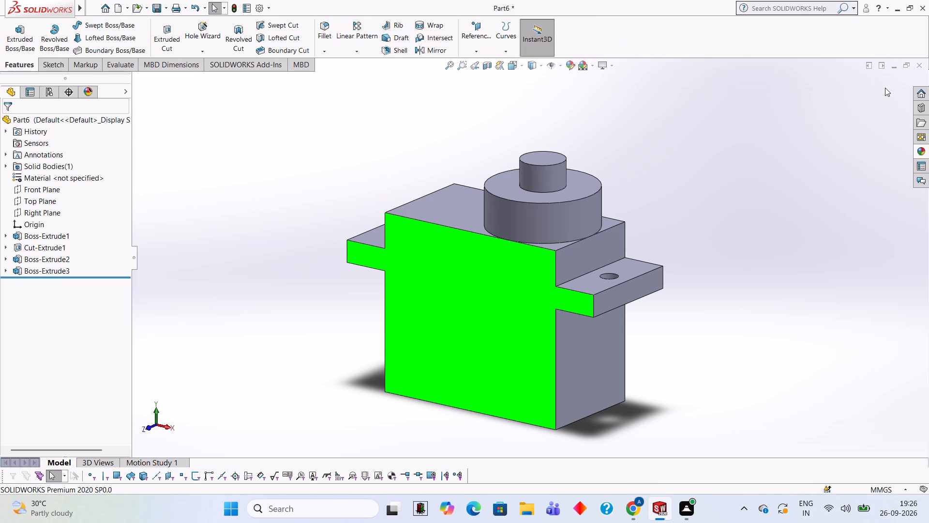
# Apply the Green LED appearance to the block's top face and its right end faces below and above the lug.
pyautogui.click(927, 146)
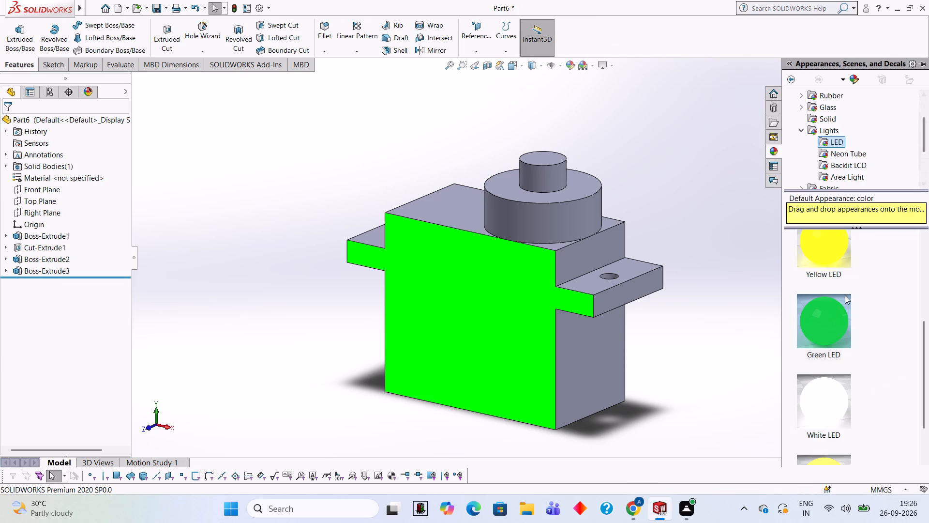
pyautogui.moveTo(836, 308); pyautogui.dragTo(614, 338)
pyautogui.click(614, 338)
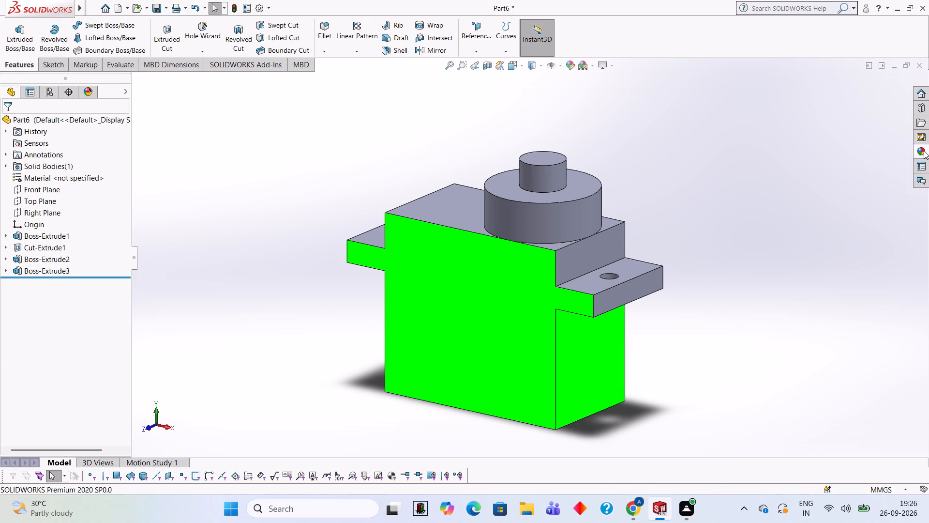
pyautogui.click(924, 151)
pyautogui.moveTo(824, 309); pyautogui.dragTo(486, 167)
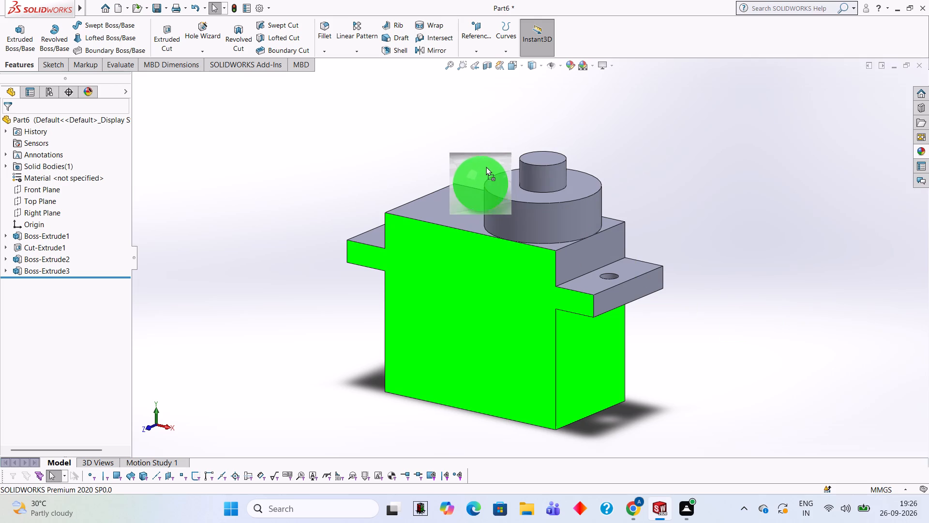
pyautogui.moveTo(486, 167); pyautogui.dragTo(451, 192)
pyautogui.click(451, 192)
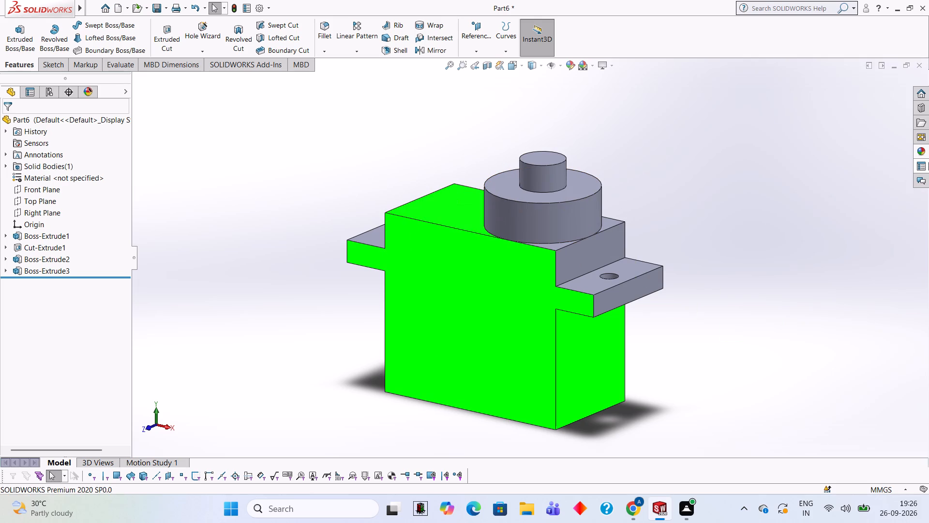
pyautogui.click(921, 151)
pyautogui.moveTo(831, 313); pyautogui.dragTo(563, 257)
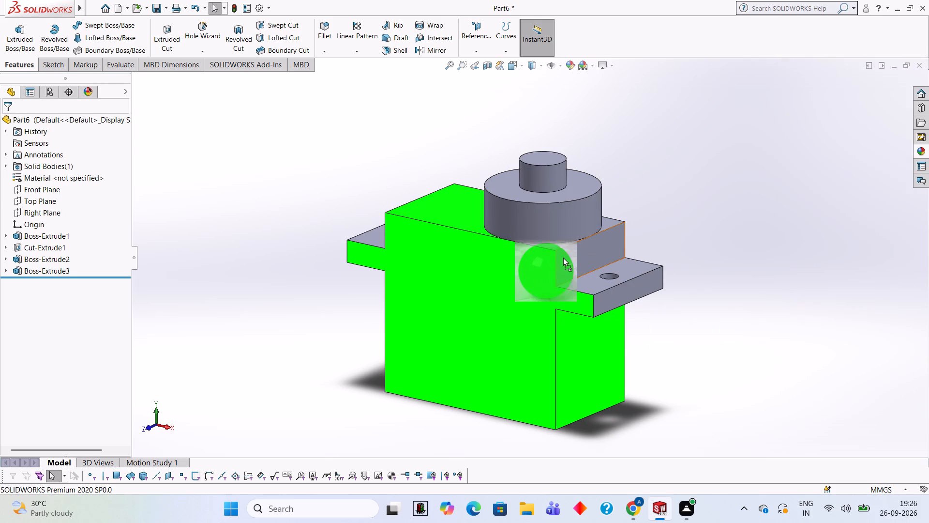
pyautogui.moveTo(563, 257); pyautogui.dragTo(575, 257)
pyautogui.click(575, 257)
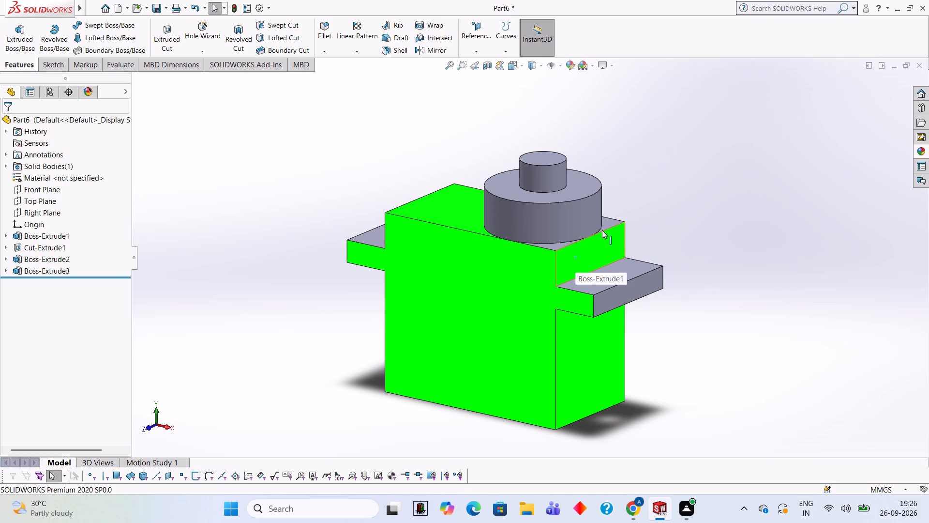
# Apply the Green LED appearance to the right lug's top face, outer end face and underside.
pyautogui.moveTo(702, 172); pyautogui.dragTo(701, 250, button='middle')
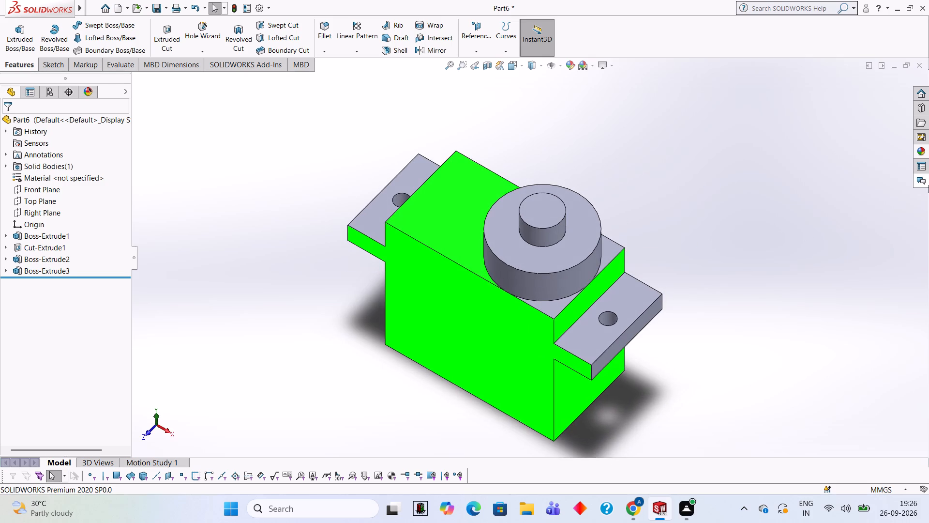
pyautogui.click(922, 151)
pyautogui.moveTo(825, 312); pyautogui.dragTo(643, 321)
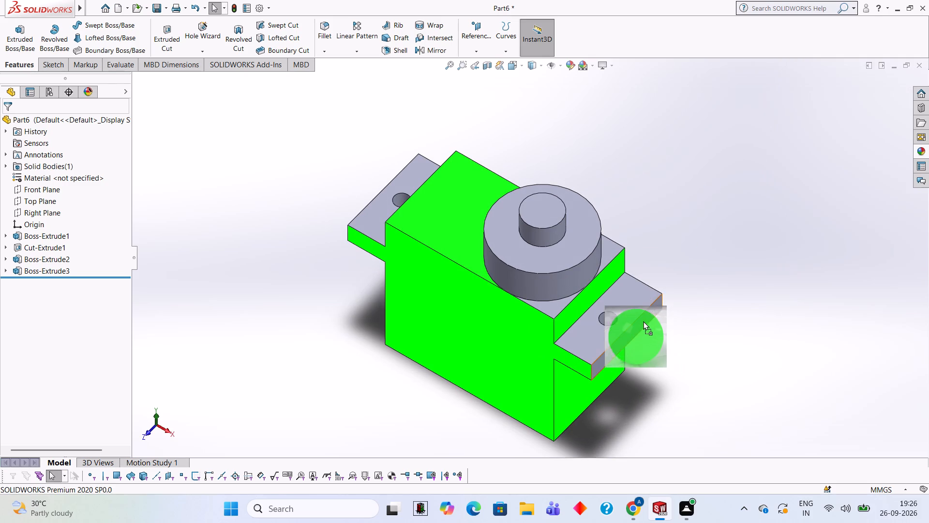
pyautogui.moveTo(643, 321); pyautogui.dragTo(639, 295)
pyautogui.click(639, 295)
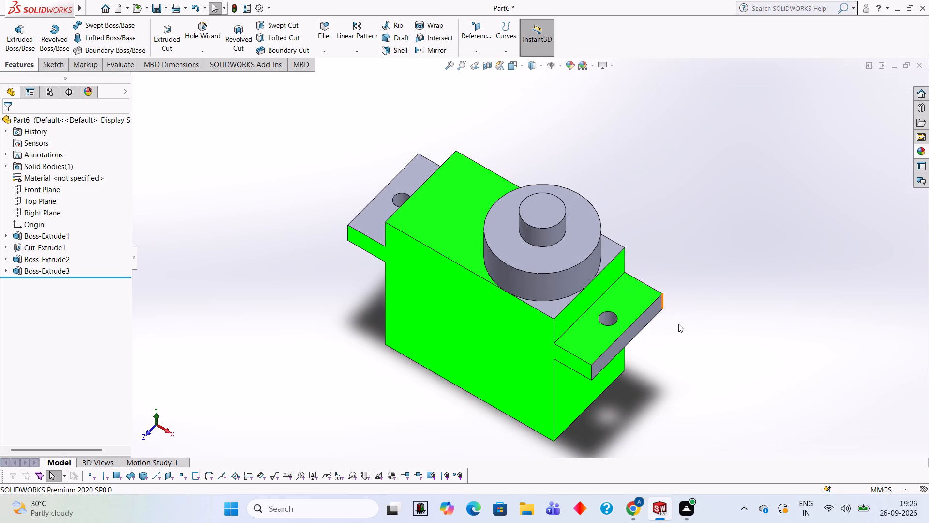
pyautogui.moveTo(679, 324); pyautogui.dragTo(677, 183, button='middle')
pyautogui.scroll(-1, 665, 238)
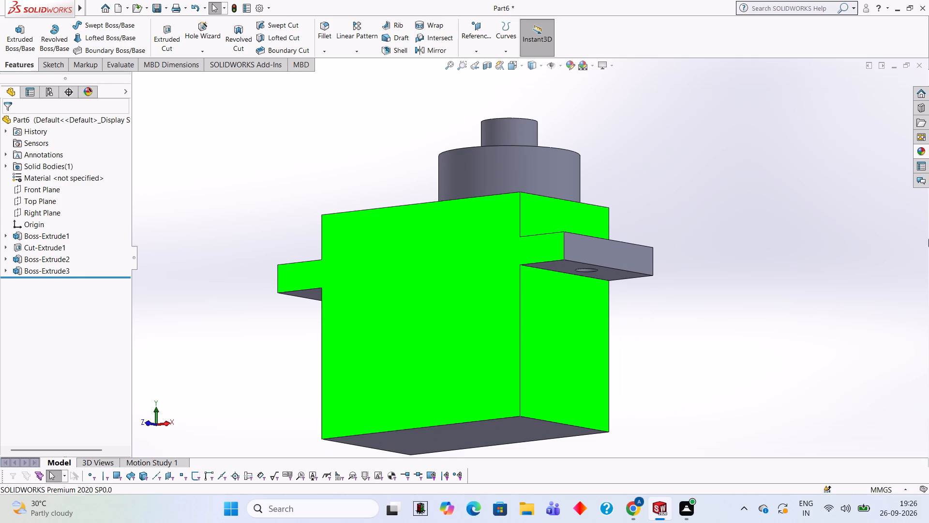
pyautogui.click(923, 149)
pyautogui.moveTo(824, 322); pyautogui.dragTo(652, 313)
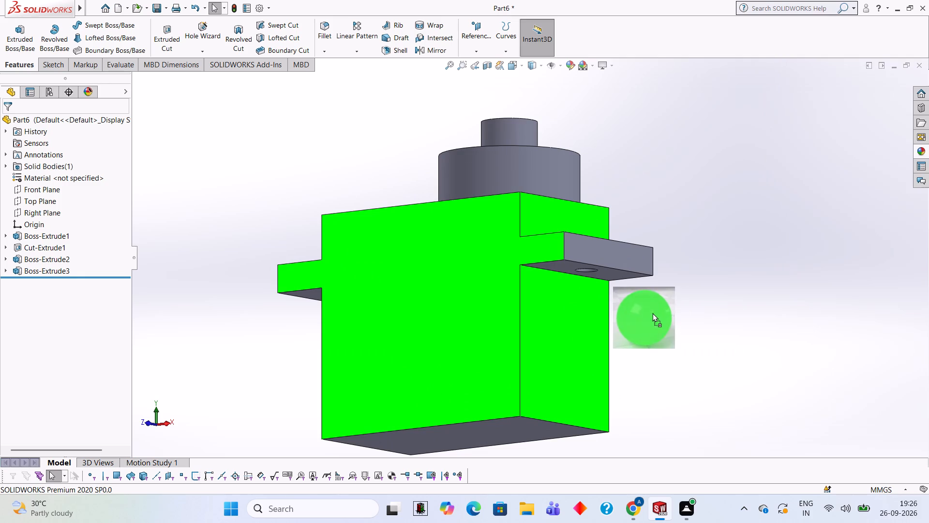
pyautogui.moveTo(652, 313); pyautogui.dragTo(599, 248)
pyautogui.click(599, 248)
pyautogui.moveTo(760, 242); pyautogui.dragTo(755, 239, button='middle')
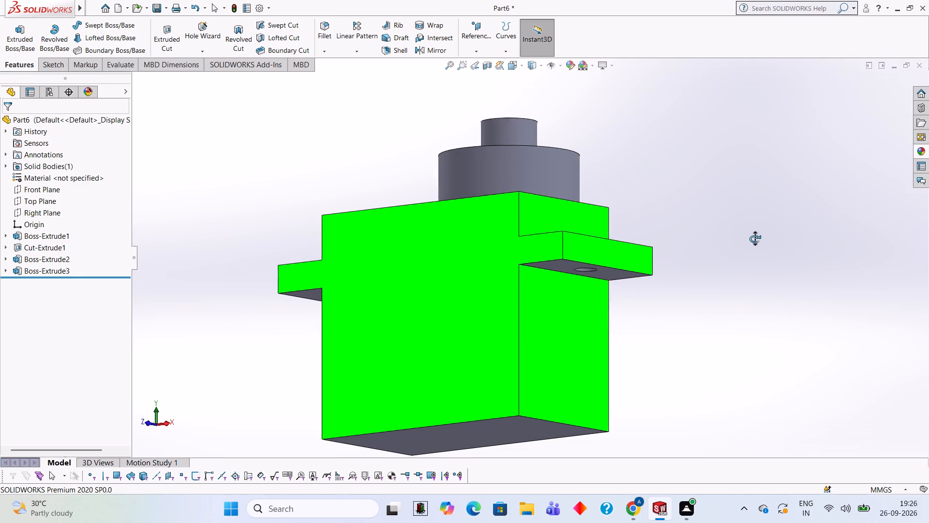
pyautogui.moveTo(755, 239); pyautogui.dragTo(757, 172, button='middle')
pyautogui.click(925, 150)
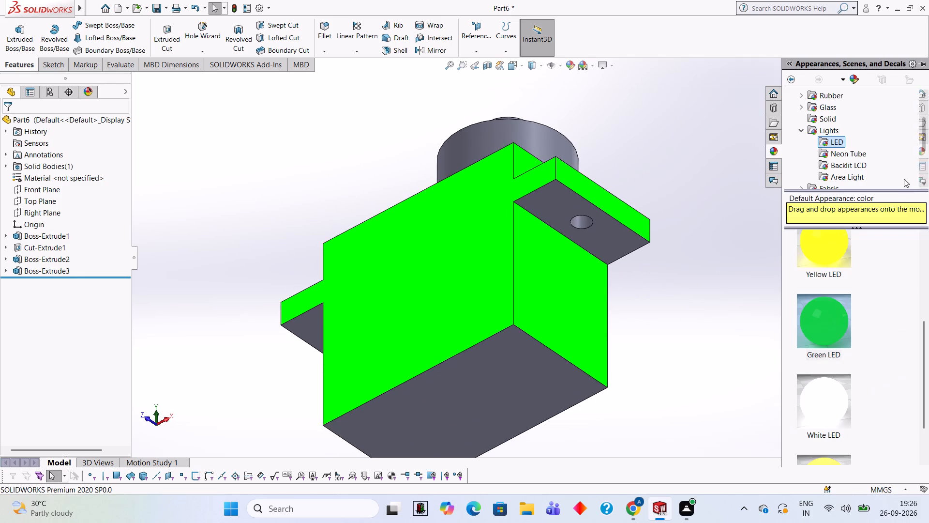
pyautogui.moveTo(847, 331); pyautogui.dragTo(563, 217)
pyautogui.click(563, 217)
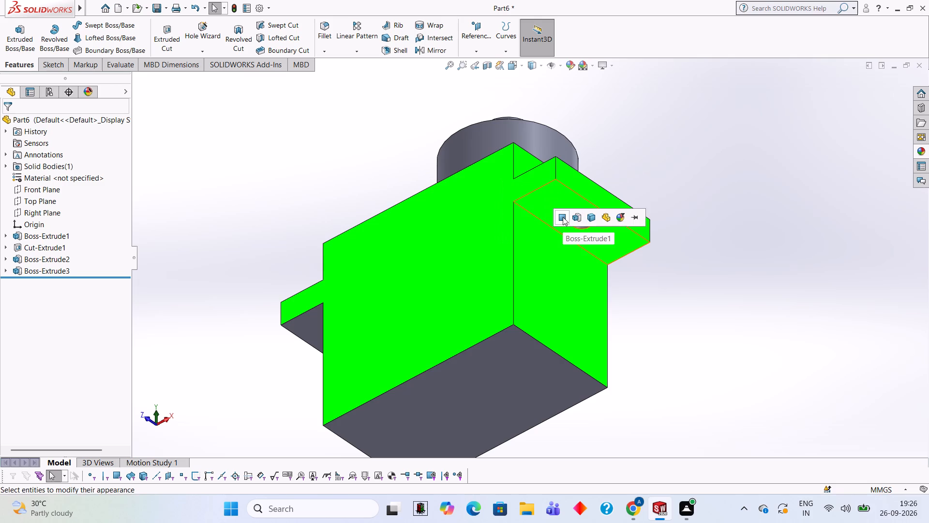
# Apply the Green LED appearance to the bottom face and the rear face of the main block.
pyautogui.click(920, 153)
pyautogui.moveTo(823, 320); pyautogui.dragTo(504, 361)
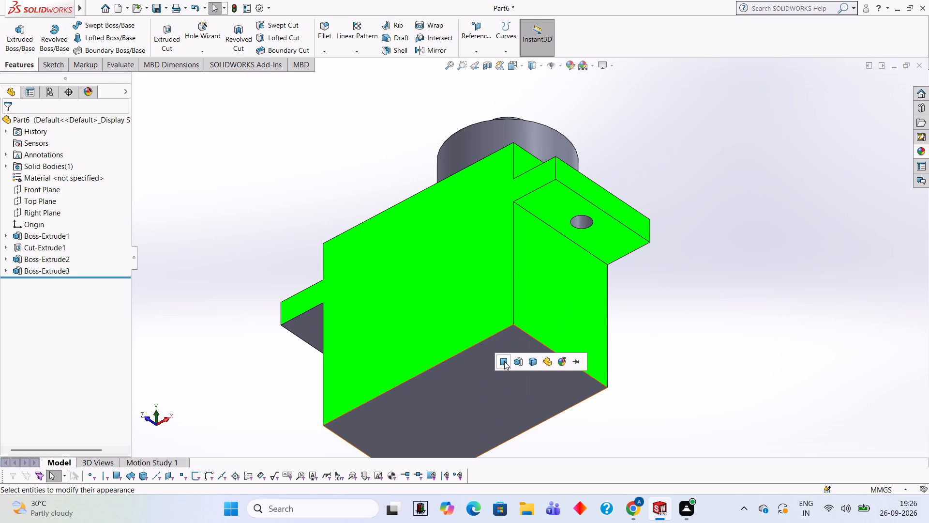
pyautogui.click(504, 361)
pyautogui.moveTo(428, 321); pyautogui.dragTo(527, 322, button='middle')
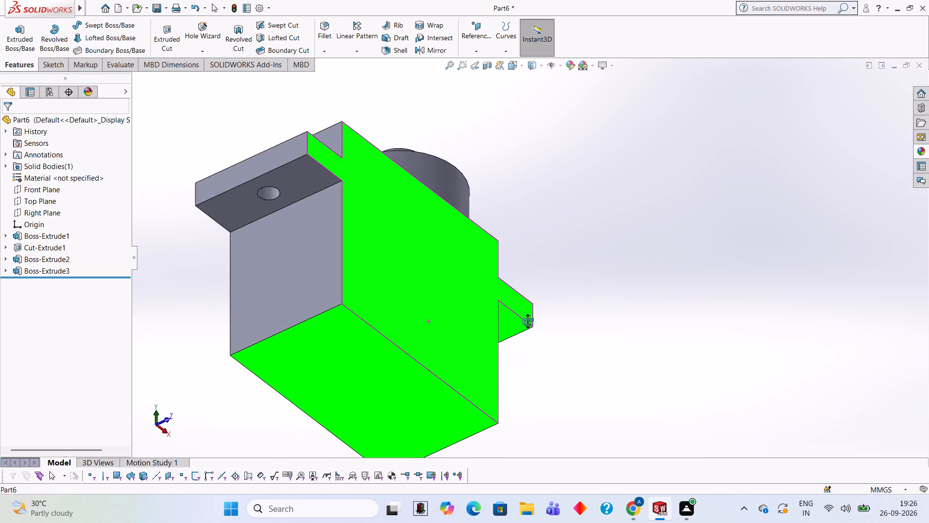
pyautogui.moveTo(527, 322); pyautogui.dragTo(620, 369, button='middle')
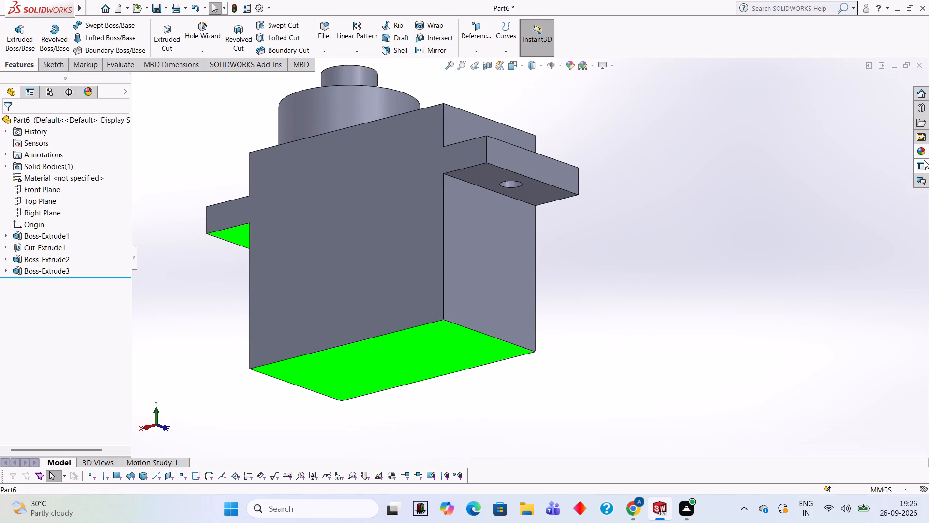
pyautogui.click(922, 157)
pyautogui.moveTo(814, 320); pyautogui.dragTo(360, 235)
pyautogui.click(360, 235)
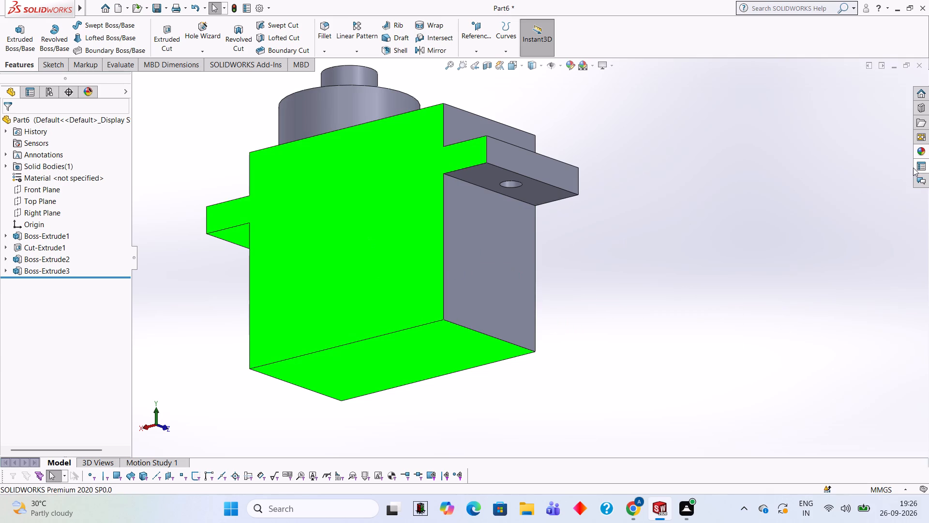
# Apply the Green LED appearance to the block's left end faces below and above the other lug.
pyautogui.click(922, 153)
pyautogui.click(836, 291)
pyautogui.moveTo(834, 292); pyautogui.dragTo(749, 306)
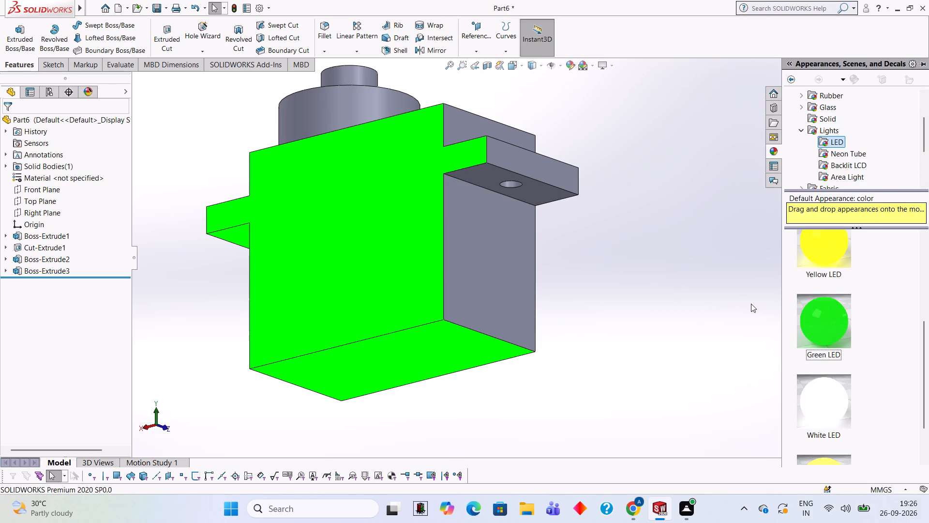
pyautogui.moveTo(831, 308); pyautogui.dragTo(466, 220)
pyautogui.click(466, 220)
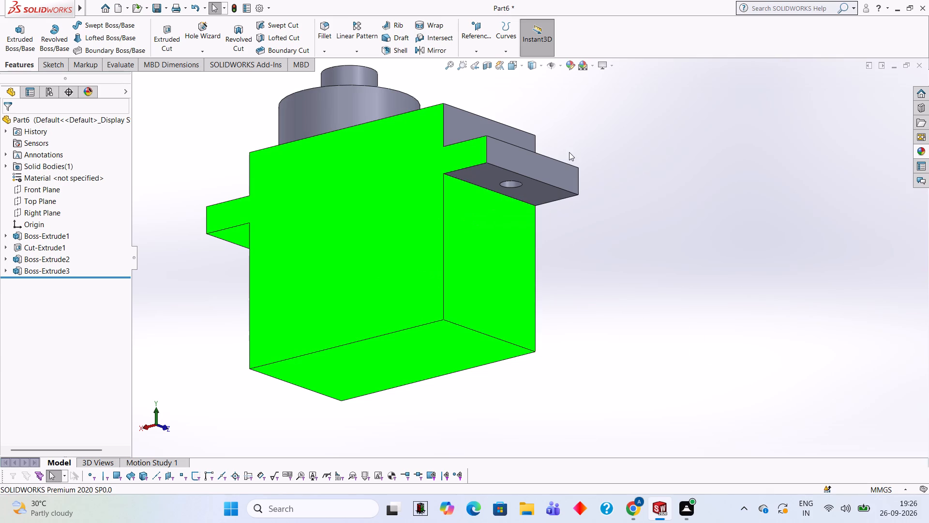
pyautogui.moveTo(569, 152); pyautogui.dragTo(573, 267, button='middle')
pyautogui.scroll(-2, 522, 188)
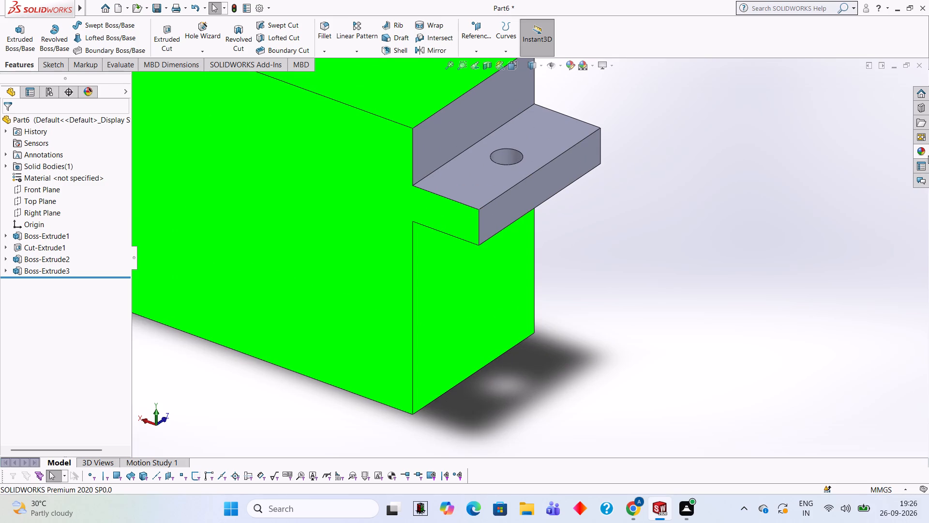
pyautogui.click(923, 152)
pyautogui.moveTo(837, 310); pyautogui.dragTo(520, 155)
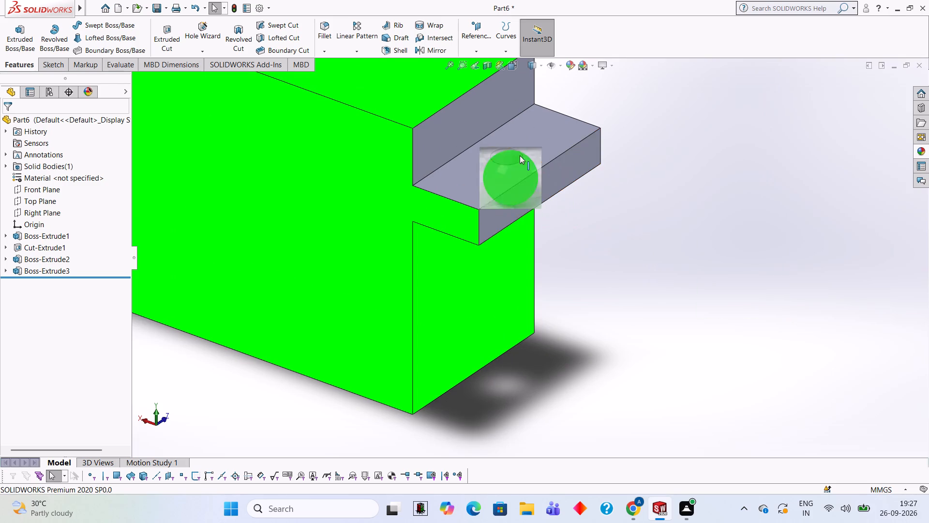
pyautogui.moveTo(520, 155); pyautogui.dragTo(462, 124)
pyautogui.click(462, 124)
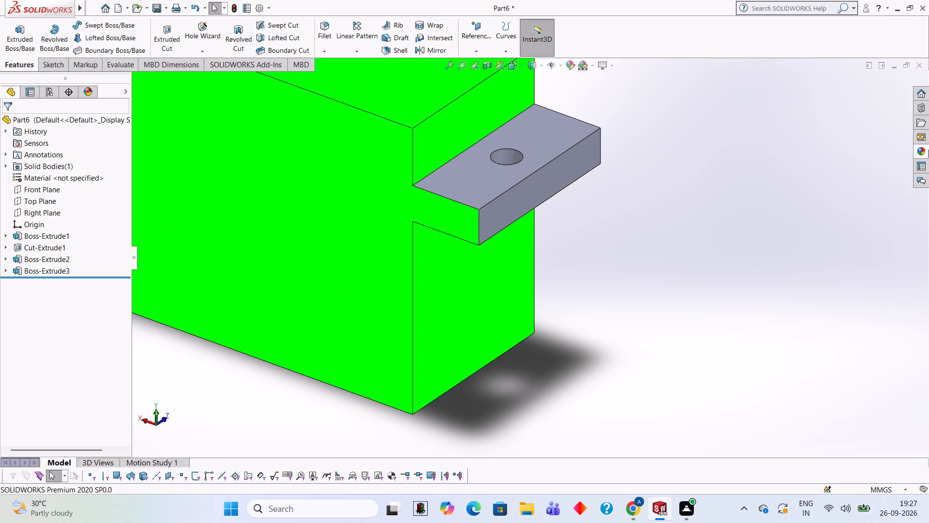
# Apply the Green LED appearance to the left lug's top face and outer end face.
pyautogui.click(921, 149)
pyautogui.moveTo(824, 306); pyautogui.dragTo(474, 139)
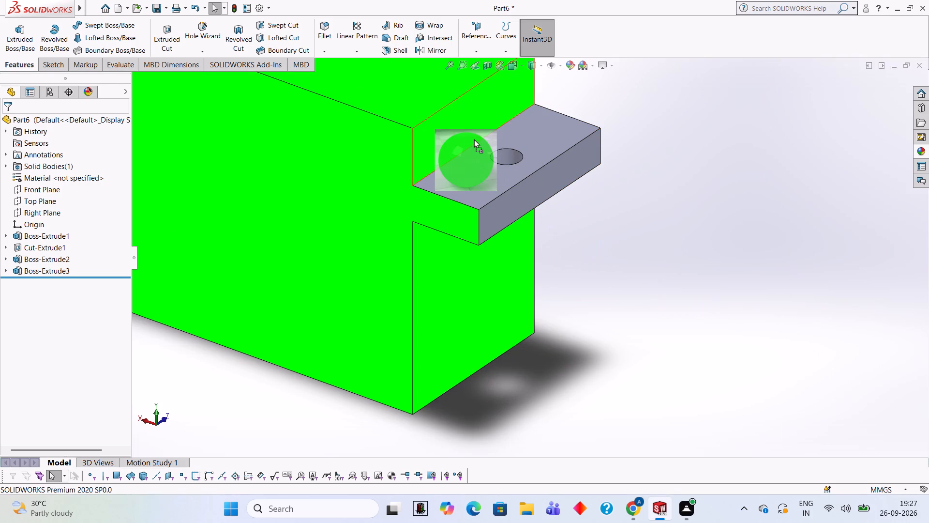
pyautogui.moveTo(474, 139); pyautogui.dragTo(482, 149)
pyautogui.click(482, 149)
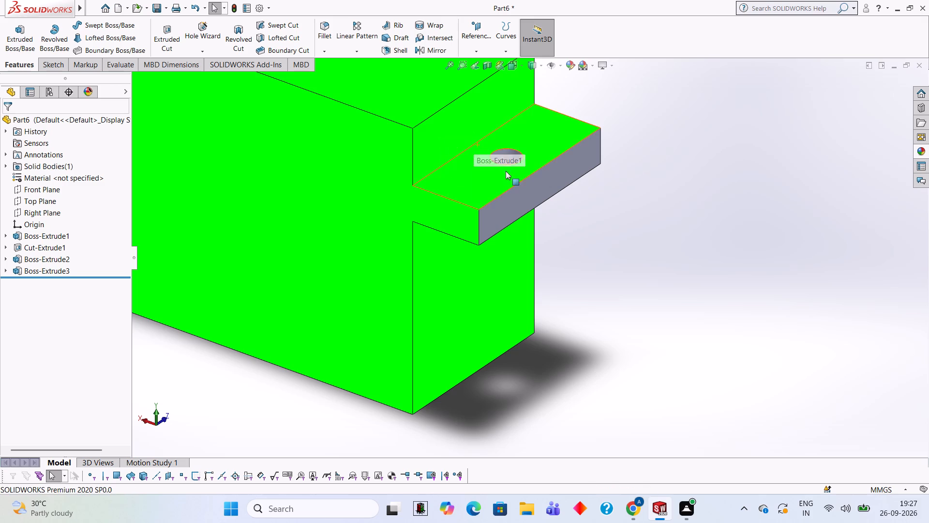
pyautogui.click(918, 151)
pyautogui.moveTo(839, 314); pyautogui.dragTo(574, 170)
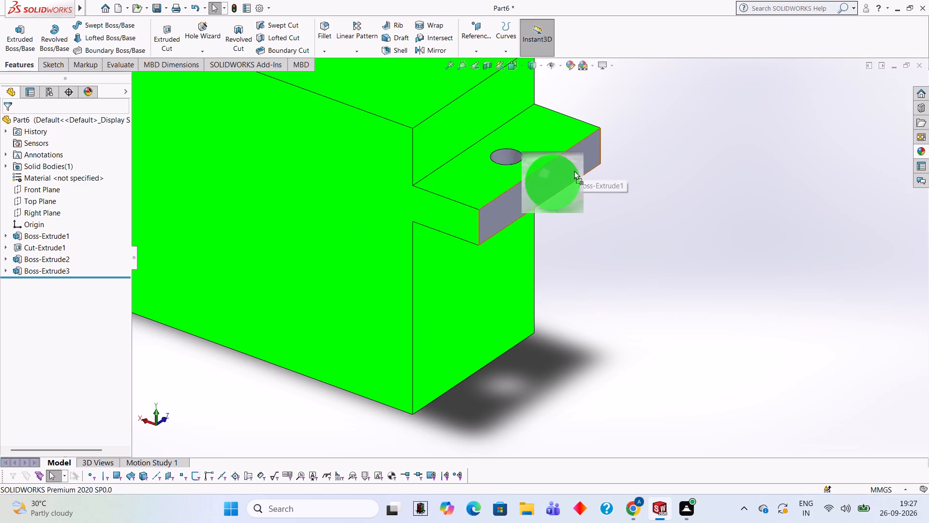
pyautogui.moveTo(574, 170); pyautogui.dragTo(518, 187)
pyautogui.click(518, 187)
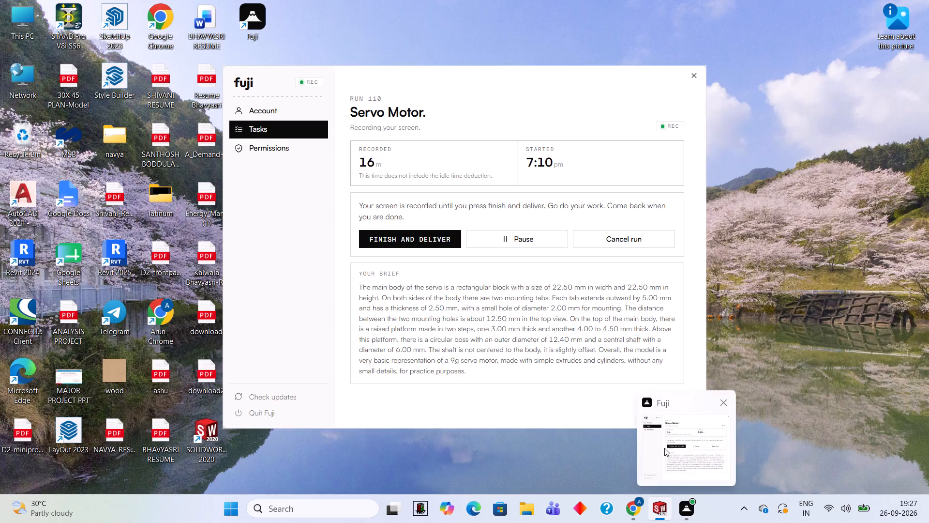
# Apply the Red LED appearance to the whole larger cylinder feature on top of the block.
pyautogui.scroll(2, 678, 200)
pyautogui.scroll(1, 377, 62)
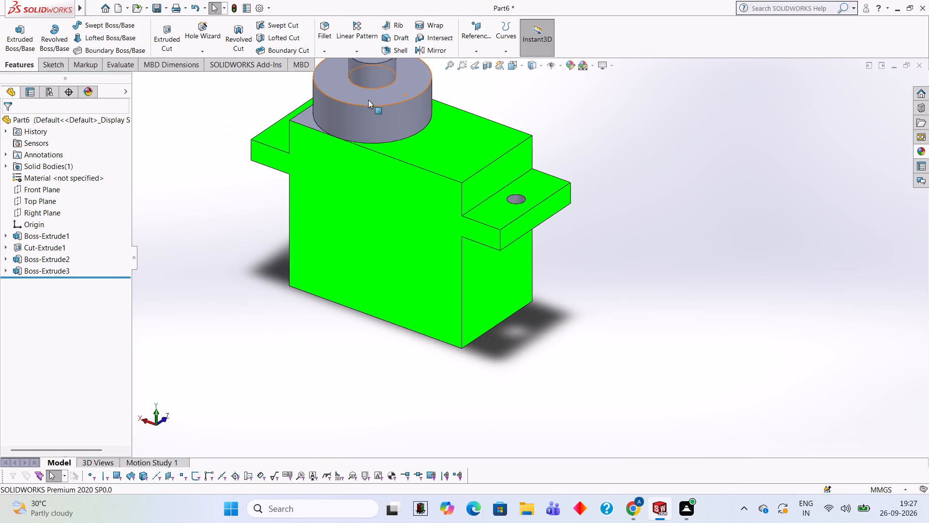
pyautogui.scroll(-1, 368, 100)
pyautogui.scroll(2, 368, 100)
pyautogui.scroll(-1, 480, 117)
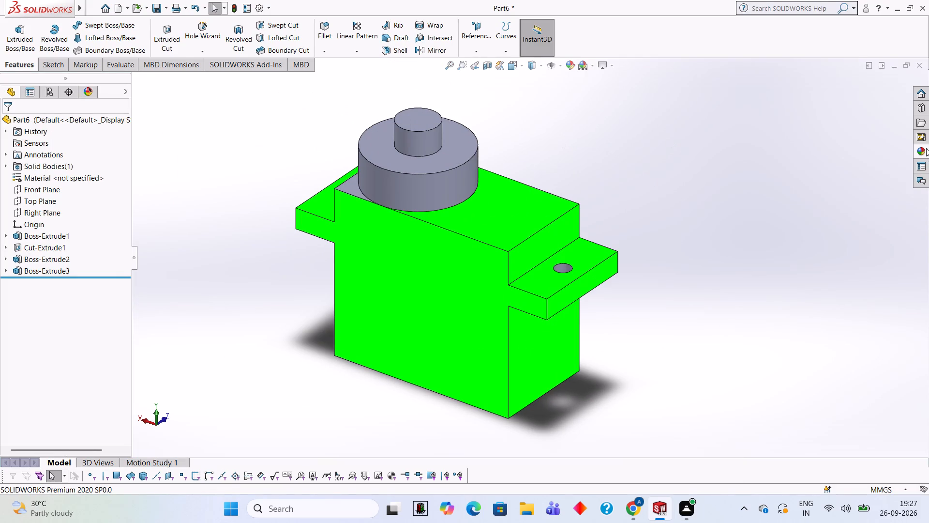
pyautogui.click(927, 150)
pyautogui.scroll(2, 830, 279)
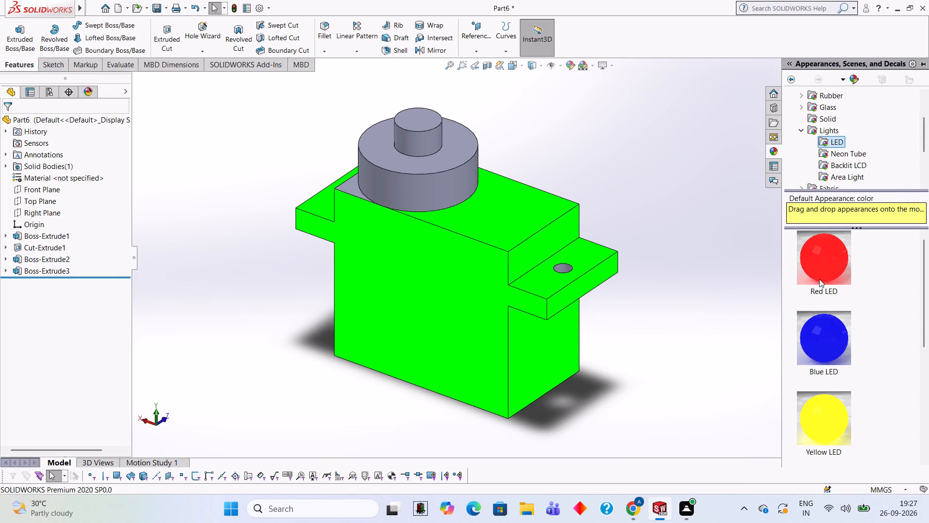
pyautogui.moveTo(831, 257); pyautogui.dragTo(442, 157)
pyautogui.click(453, 161)
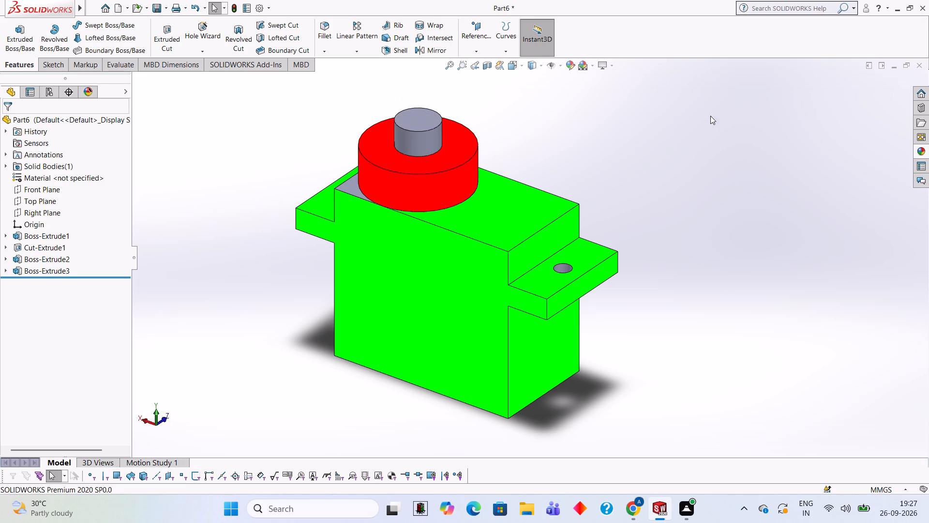
# Apply the Blue LED appearance to the whole smaller cylinder feature on top of the red cylinder.
pyautogui.click(922, 147)
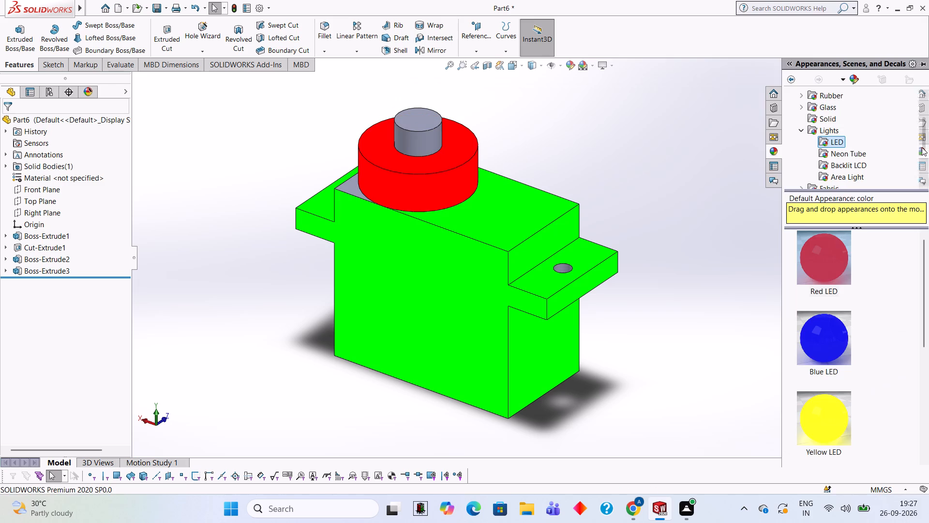
pyautogui.moveTo(821, 340); pyautogui.dragTo(406, 109)
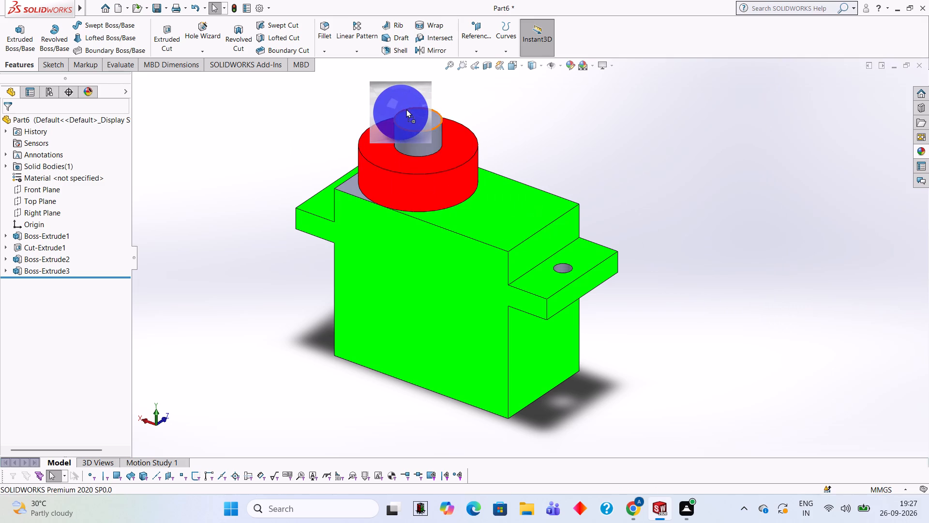
pyautogui.moveTo(406, 109); pyautogui.dragTo(418, 115)
pyautogui.click(418, 115)
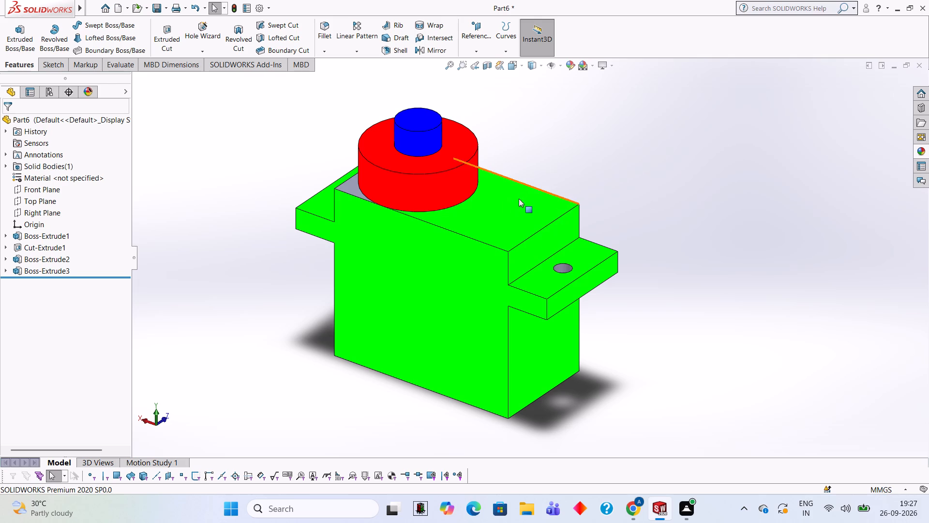
# Apply the Yellow LED appearance to the top face and outer end face of the lug farther from the cylinders.
pyautogui.scroll(-1, 581, 193)
pyautogui.moveTo(579, 222); pyautogui.dragTo(580, 269, button='middle')
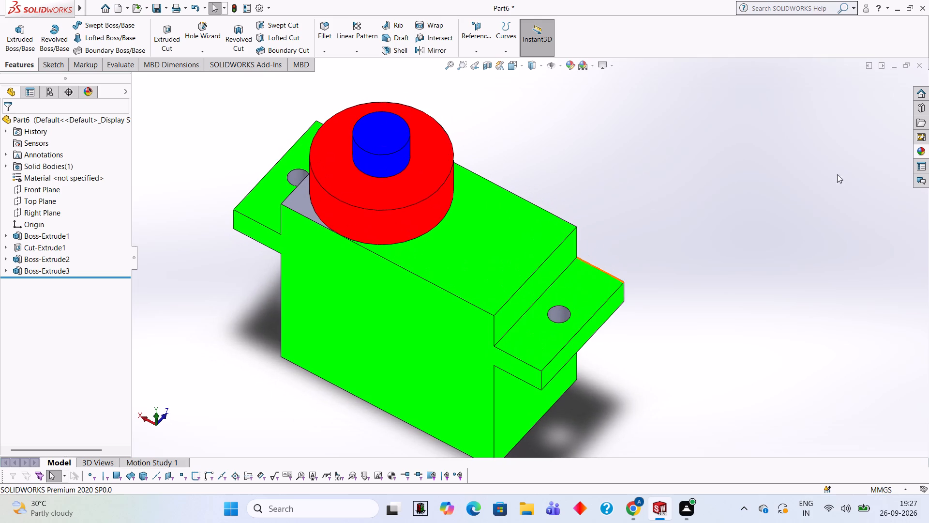
pyautogui.click(921, 149)
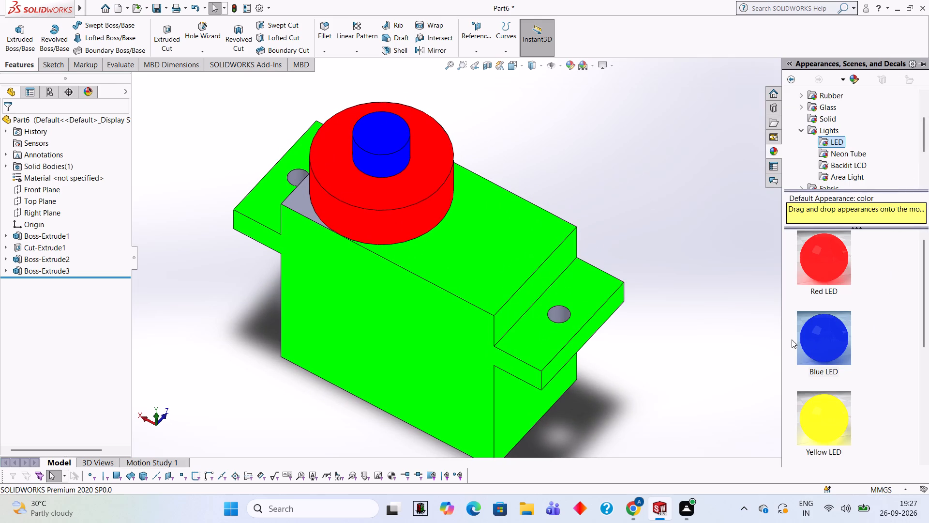
pyautogui.moveTo(816, 424); pyautogui.dragTo(588, 289)
pyautogui.click(581, 289)
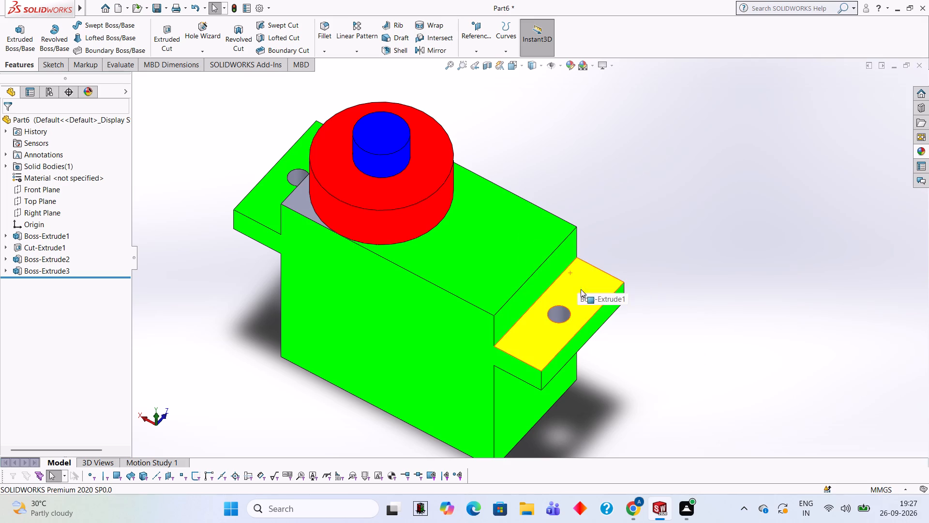
pyautogui.moveTo(572, 352); pyautogui.dragTo(603, 291, button='middle')
pyautogui.moveTo(597, 286); pyautogui.dragTo(553, 269, button='middle')
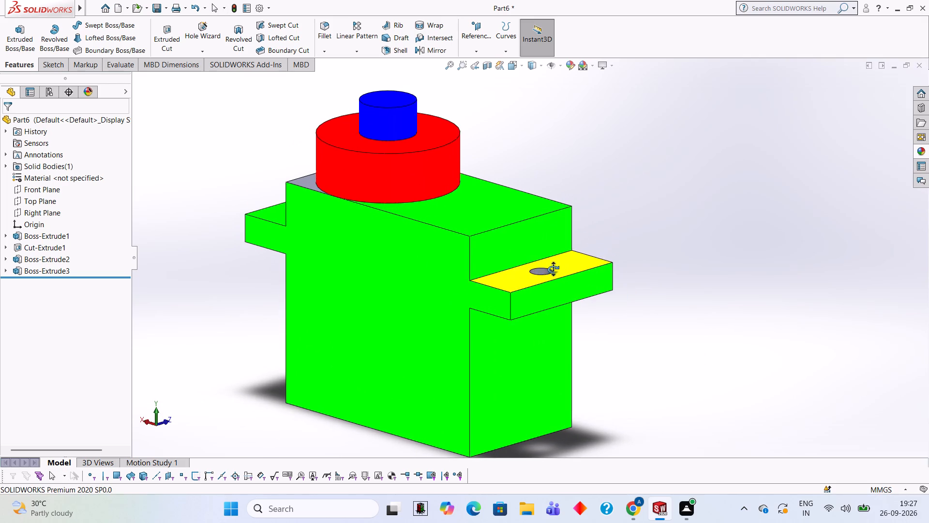
pyautogui.moveTo(553, 269); pyautogui.dragTo(552, 269, button='middle')
pyautogui.click(919, 150)
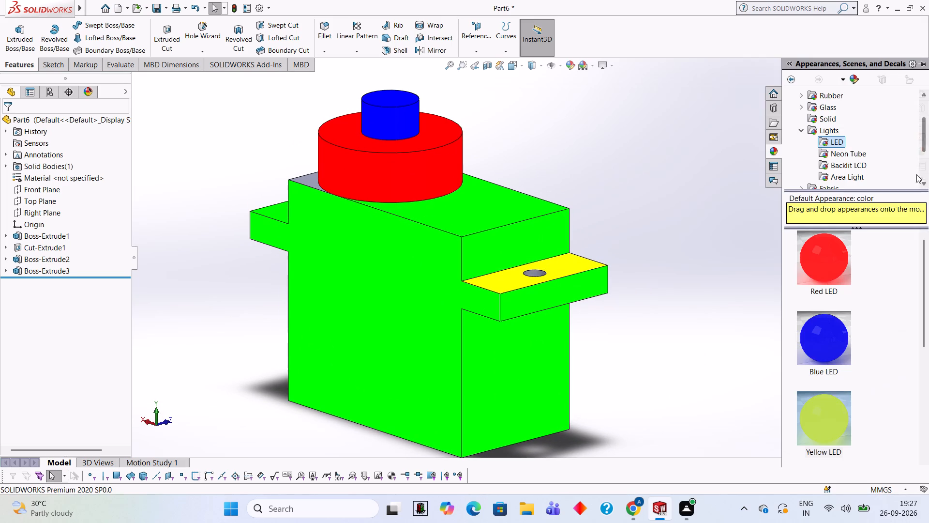
pyautogui.moveTo(815, 429); pyautogui.dragTo(548, 306)
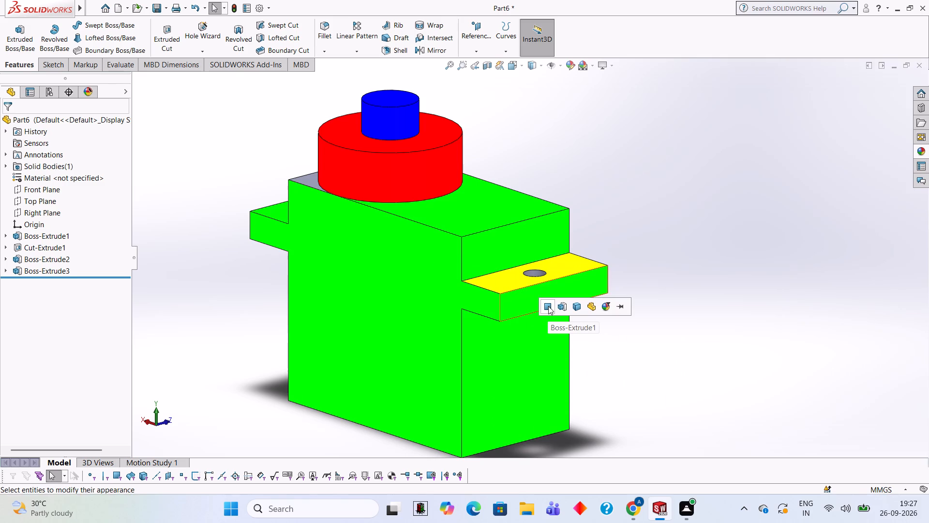
pyautogui.click(548, 306)
# Apply the Yellow LED appearance to the underside of the lug farther from the cylinders.
pyautogui.moveTo(574, 354); pyautogui.dragTo(550, 277, button='middle')
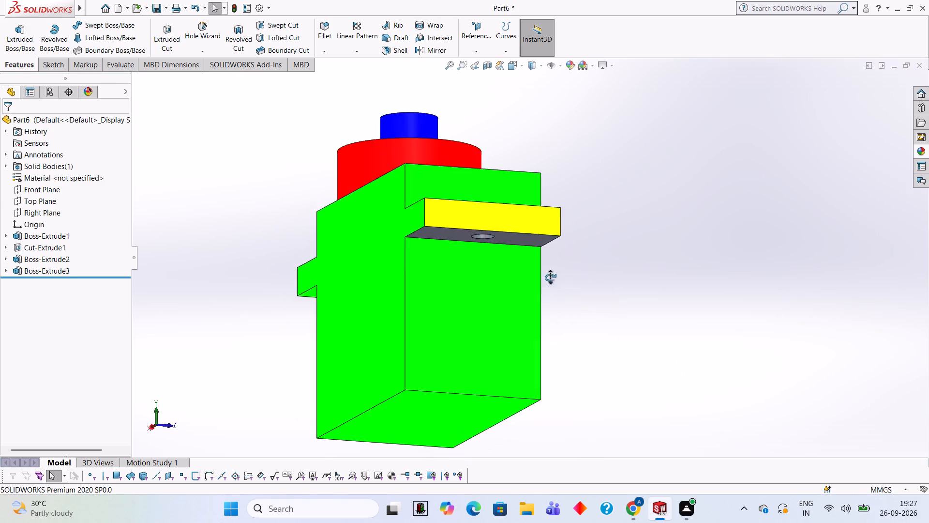
pyautogui.moveTo(550, 277); pyautogui.dragTo(584, 208, button='middle')
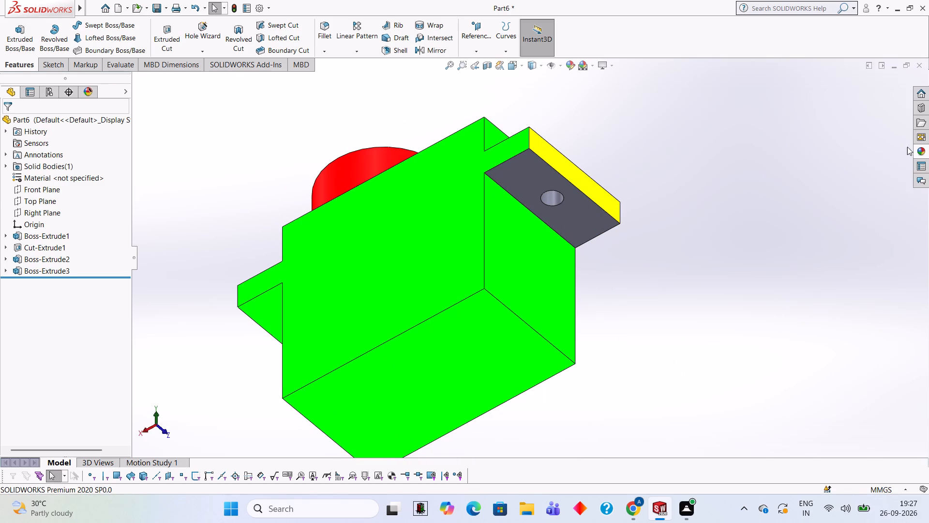
pyautogui.click(918, 147)
pyautogui.moveTo(830, 410); pyautogui.dragTo(529, 180)
pyautogui.click(529, 180)
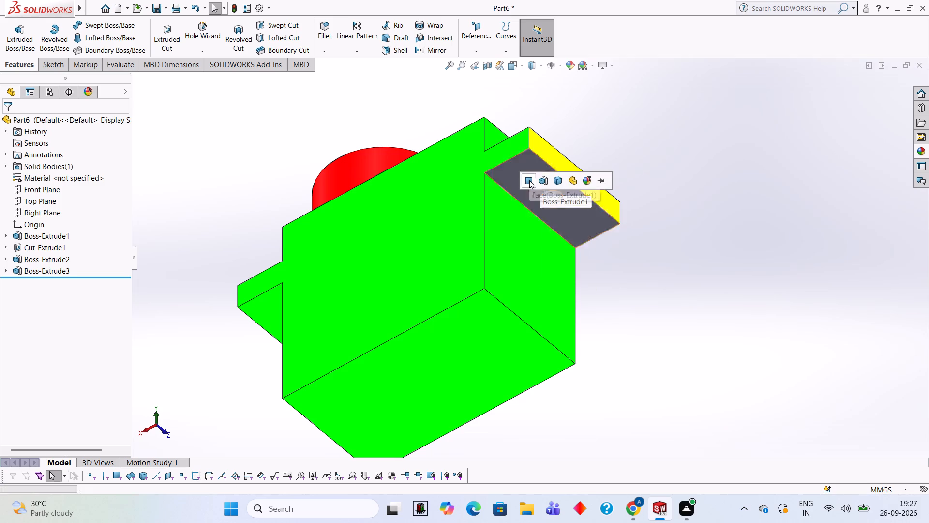
# Apply the Yellow LED appearance to the top face of the lug nearer the cylinders.
pyautogui.moveTo(630, 143); pyautogui.dragTo(626, 310, button='middle')
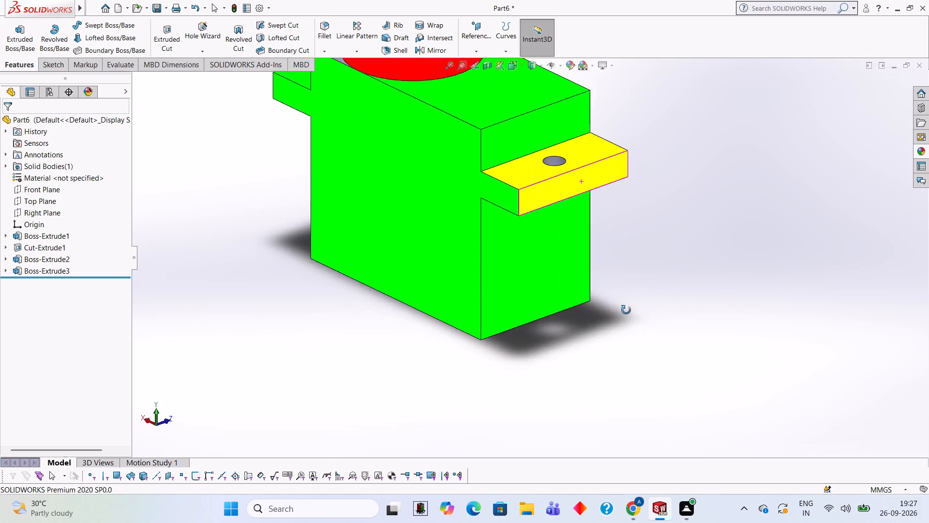
pyautogui.moveTo(626, 310); pyautogui.dragTo(648, 322, button='middle')
pyautogui.scroll(1, 655, 304)
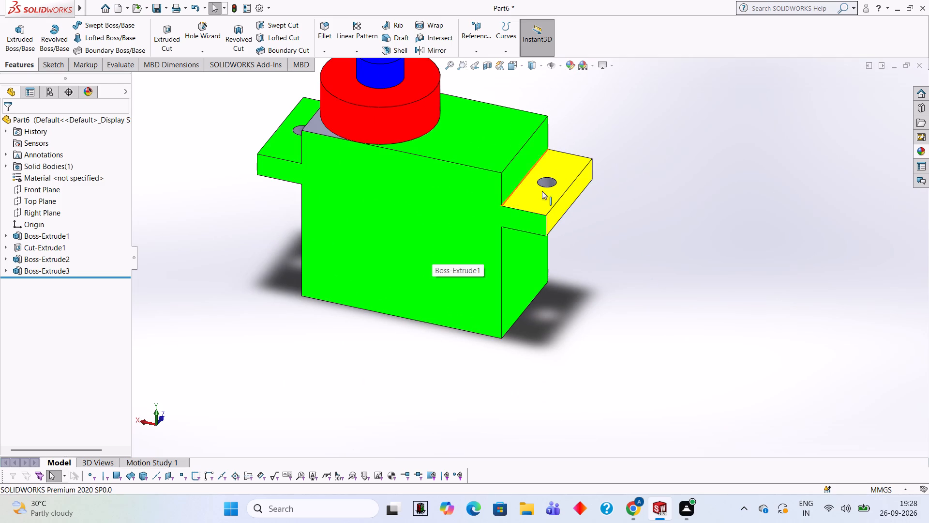
pyautogui.moveTo(433, 169); pyautogui.dragTo(506, 163, button='middle')
pyautogui.moveTo(329, 255); pyautogui.dragTo(371, 256, button='middle')
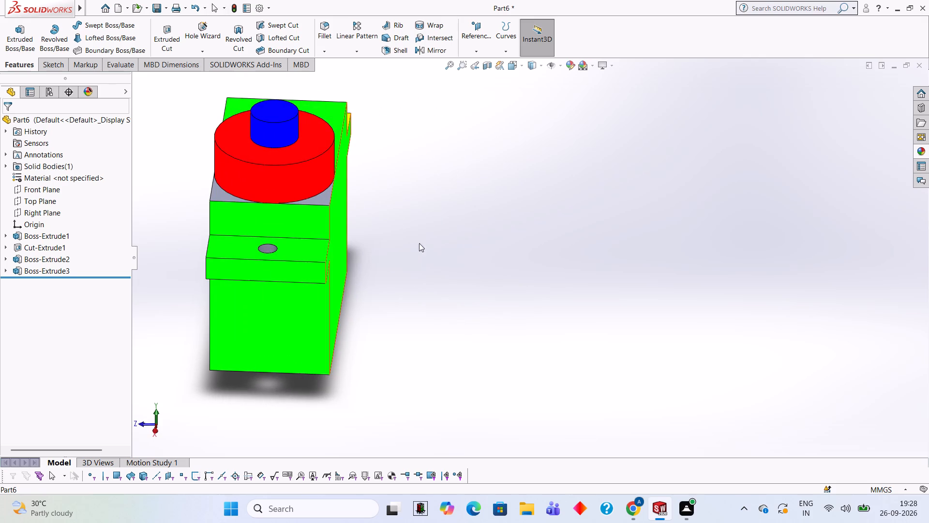
pyautogui.moveTo(387, 284); pyautogui.dragTo(427, 280, button='middle')
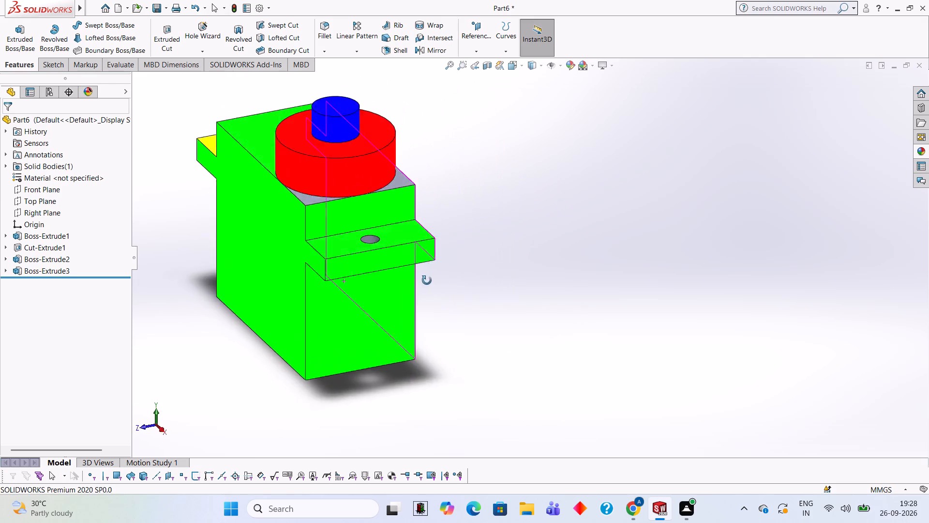
pyautogui.moveTo(427, 280); pyautogui.dragTo(435, 284, button='middle')
pyautogui.scroll(-1, 450, 222)
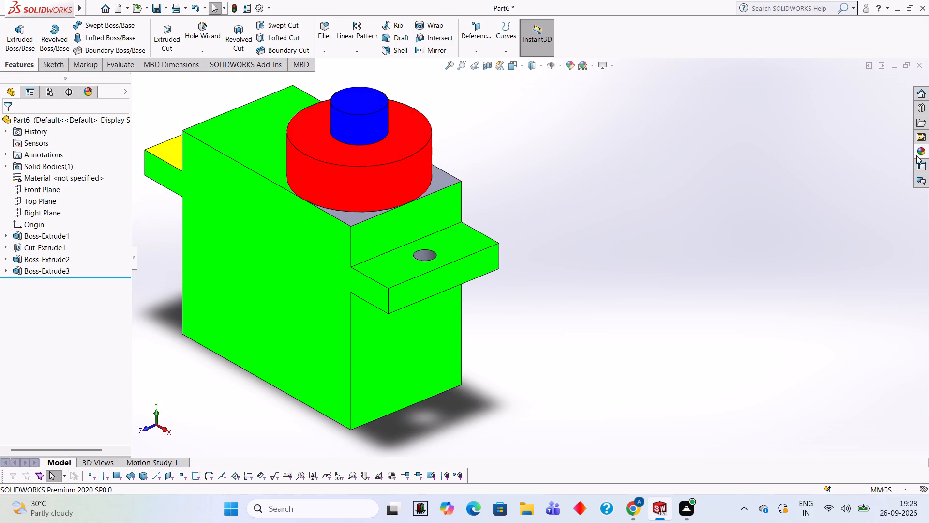
pyautogui.click(922, 148)
pyautogui.moveTo(835, 401); pyautogui.dragTo(544, 313)
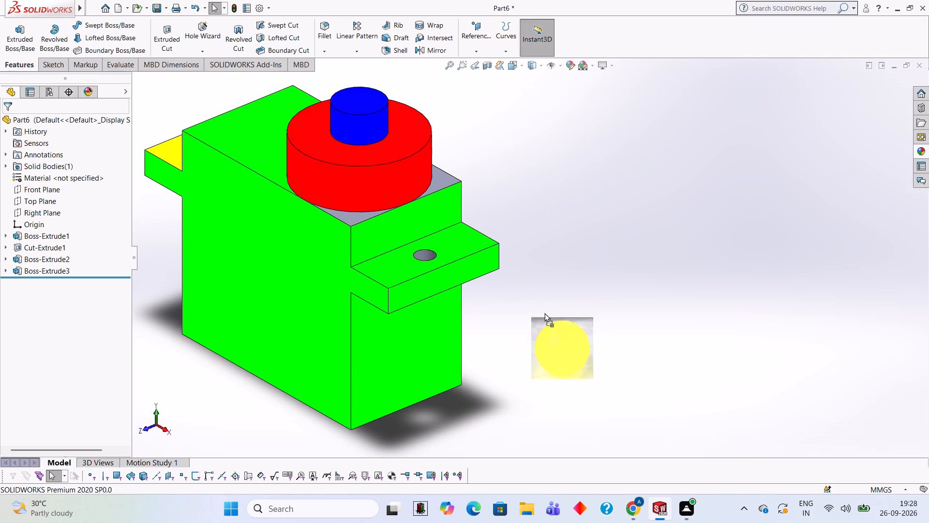
pyautogui.moveTo(544, 313); pyautogui.dragTo(391, 248)
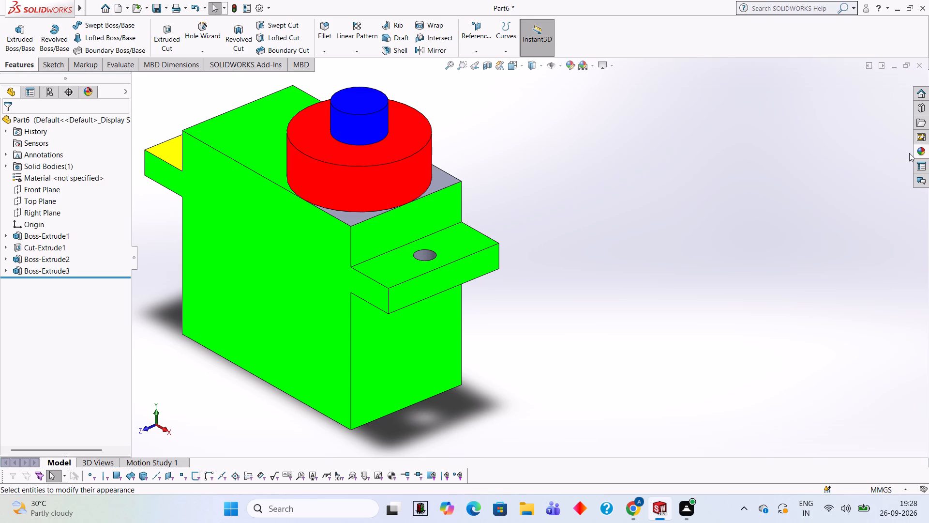
pyautogui.click(925, 148)
pyautogui.moveTo(809, 412); pyautogui.dragTo(555, 359)
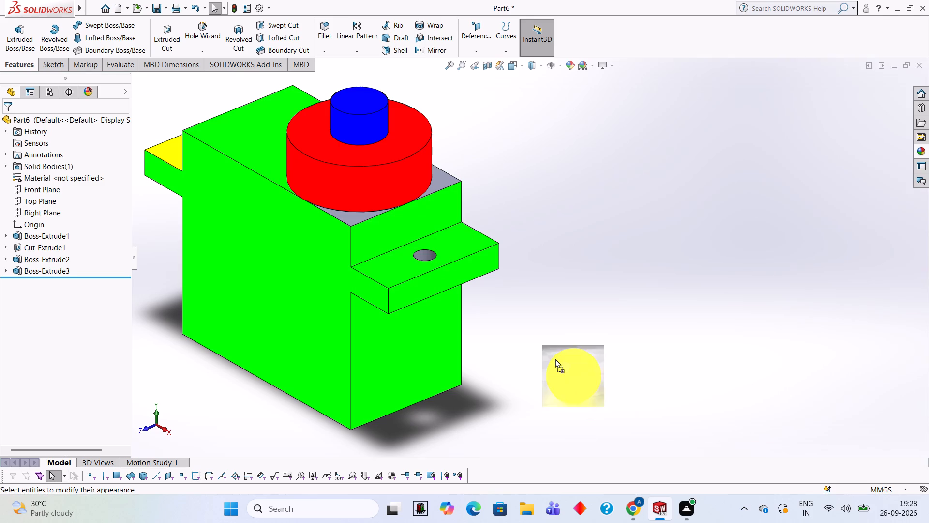
pyautogui.moveTo(555, 359); pyautogui.dragTo(390, 275)
pyautogui.click(390, 275)
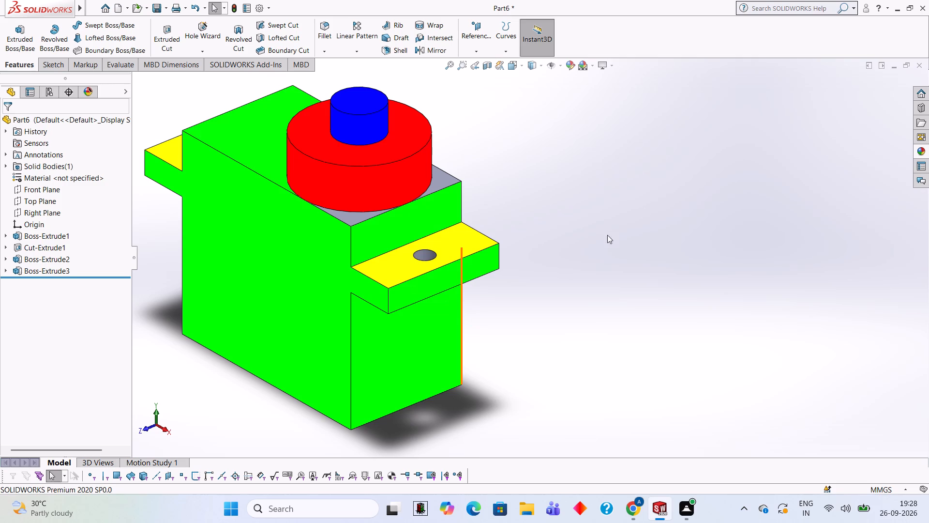
# Apply the Yellow LED appearance to the outer end face of the lug nearer the cylinders.
pyautogui.click(921, 156)
pyautogui.moveTo(830, 430); pyautogui.dragTo(824, 430)
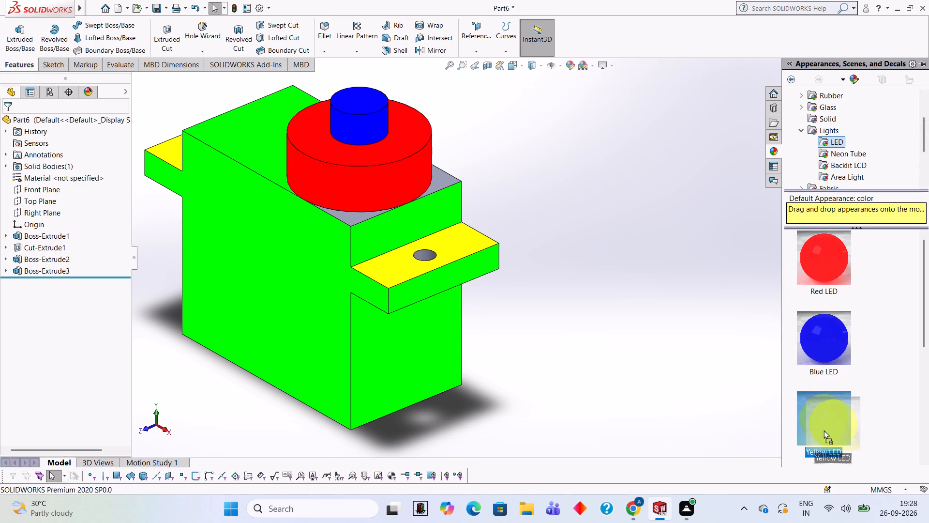
pyautogui.moveTo(824, 430); pyautogui.dragTo(447, 292)
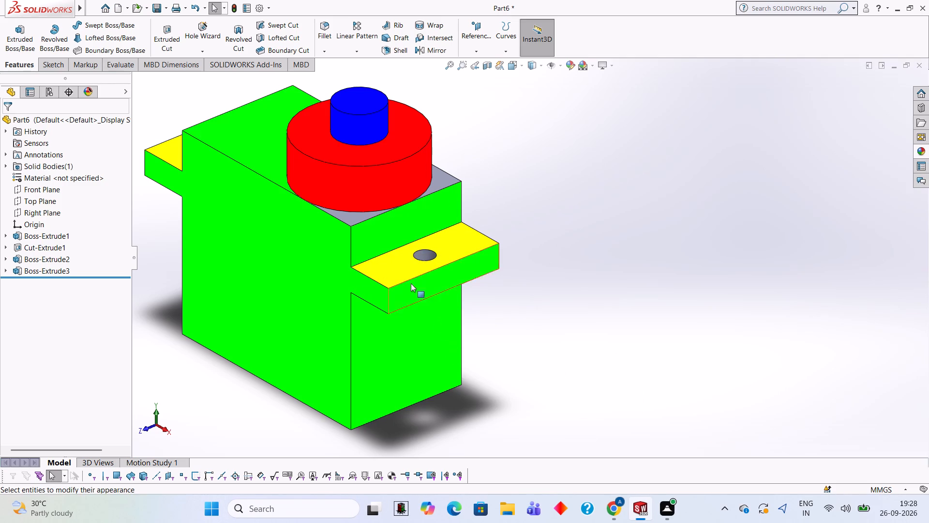
pyautogui.scroll(-1, 422, 316)
pyautogui.moveTo(438, 333); pyautogui.dragTo(436, 280, button='middle')
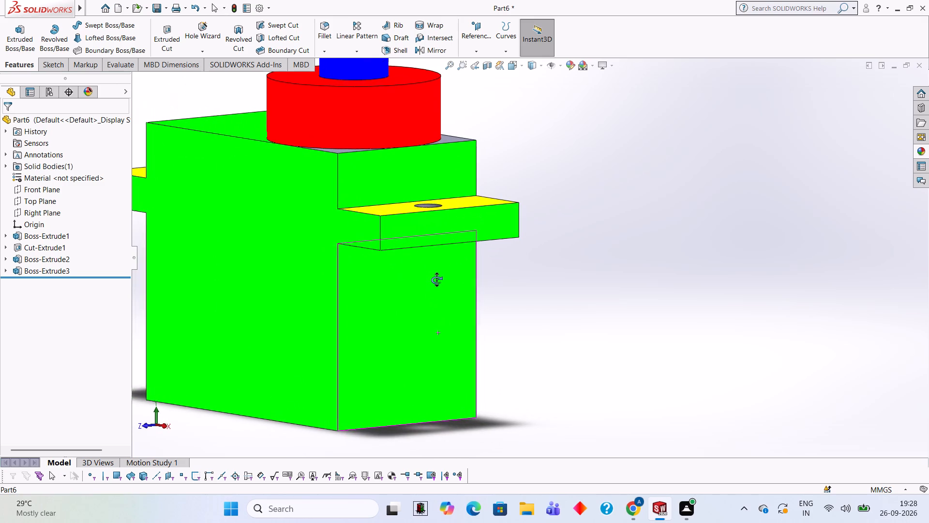
pyautogui.moveTo(436, 280); pyautogui.dragTo(441, 282, button='middle')
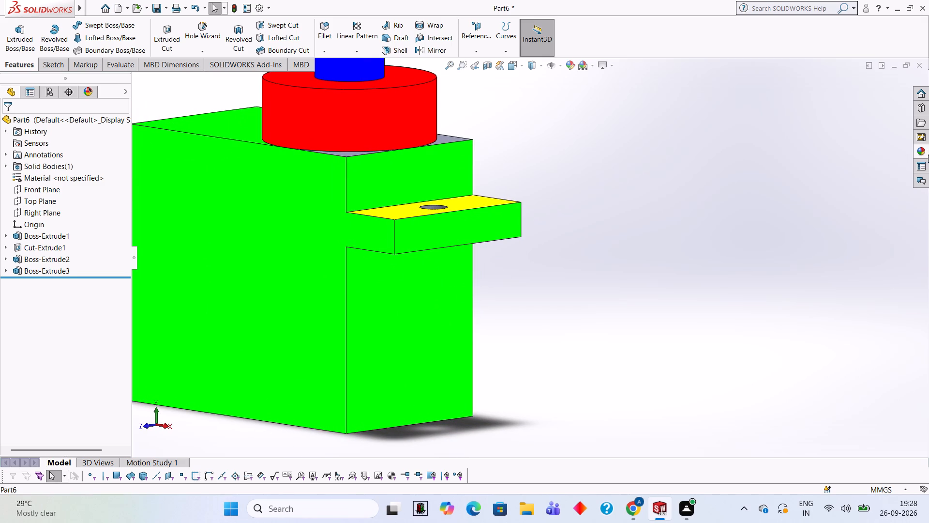
pyautogui.click(927, 154)
pyautogui.moveTo(842, 410); pyautogui.dragTo(444, 229)
pyautogui.click(444, 229)
# Apply the Yellow LED appearance to the underside of the lug nearer the cylinders.
pyautogui.moveTo(484, 275); pyautogui.dragTo(469, 267, button='middle')
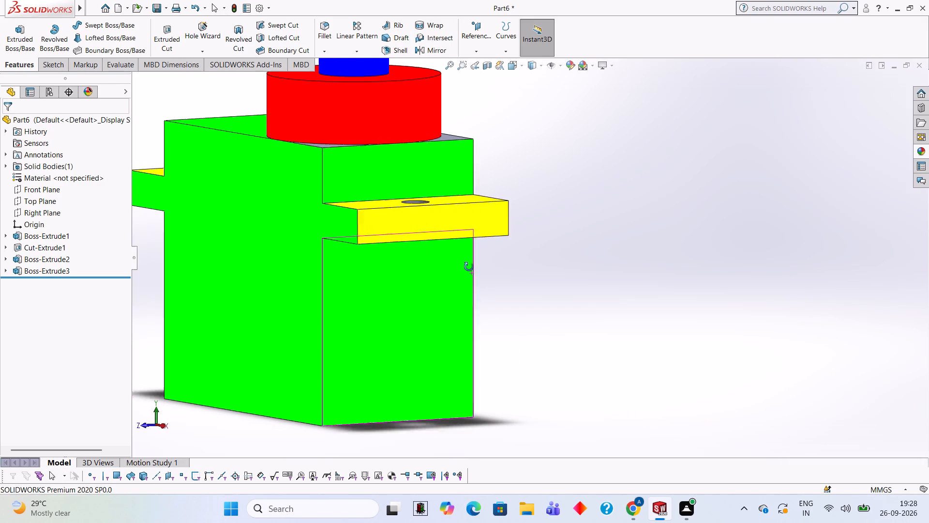
pyautogui.moveTo(469, 267); pyautogui.dragTo(477, 166, button='middle')
pyautogui.click(923, 153)
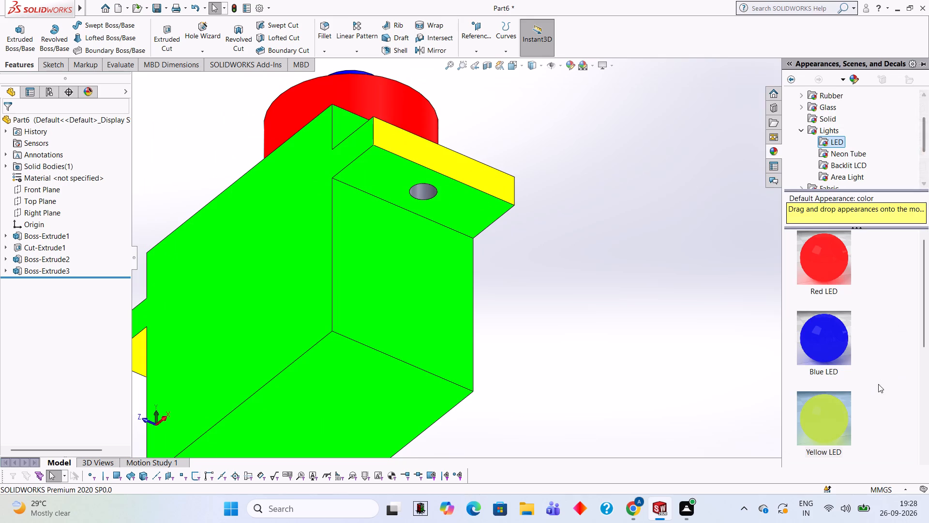
pyautogui.moveTo(843, 427); pyautogui.dragTo(396, 165)
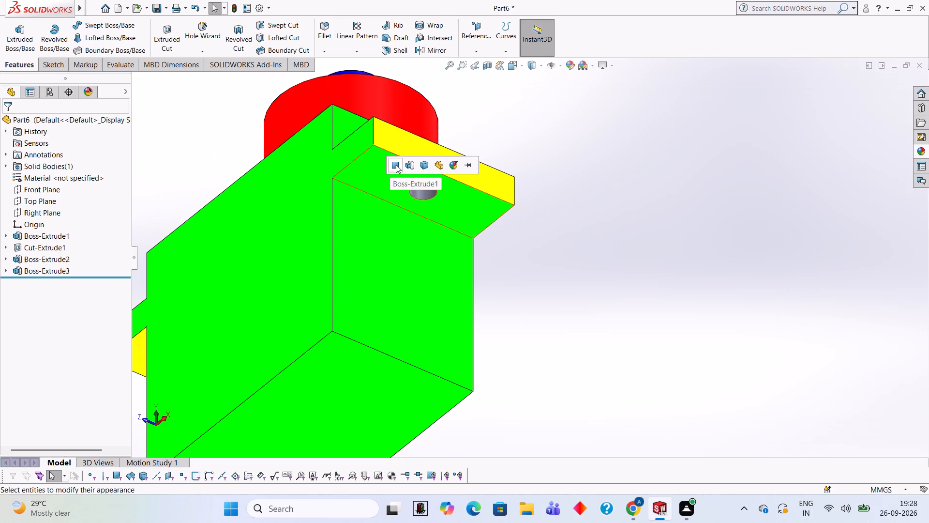
pyautogui.click(396, 165)
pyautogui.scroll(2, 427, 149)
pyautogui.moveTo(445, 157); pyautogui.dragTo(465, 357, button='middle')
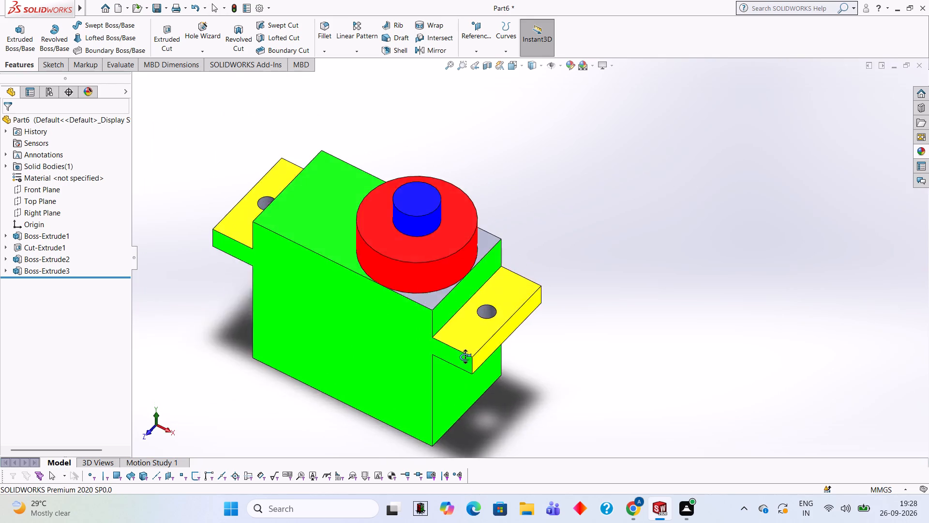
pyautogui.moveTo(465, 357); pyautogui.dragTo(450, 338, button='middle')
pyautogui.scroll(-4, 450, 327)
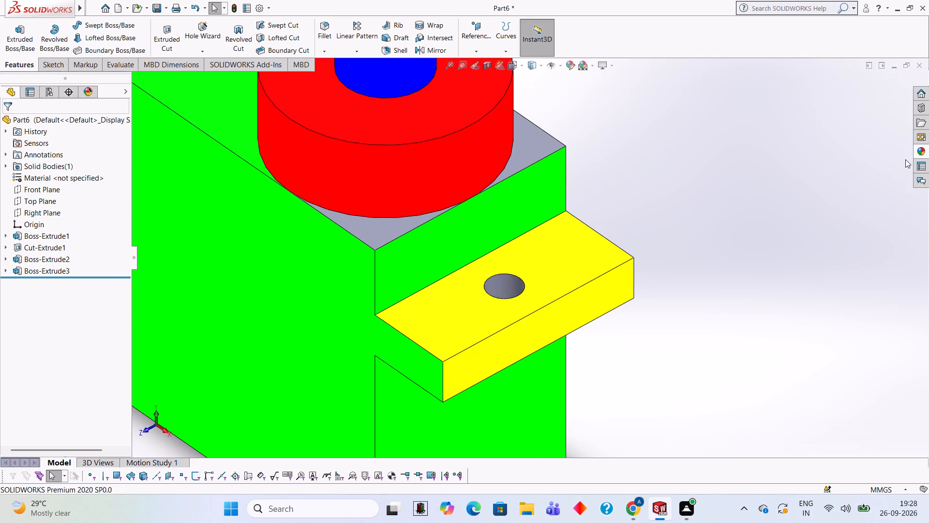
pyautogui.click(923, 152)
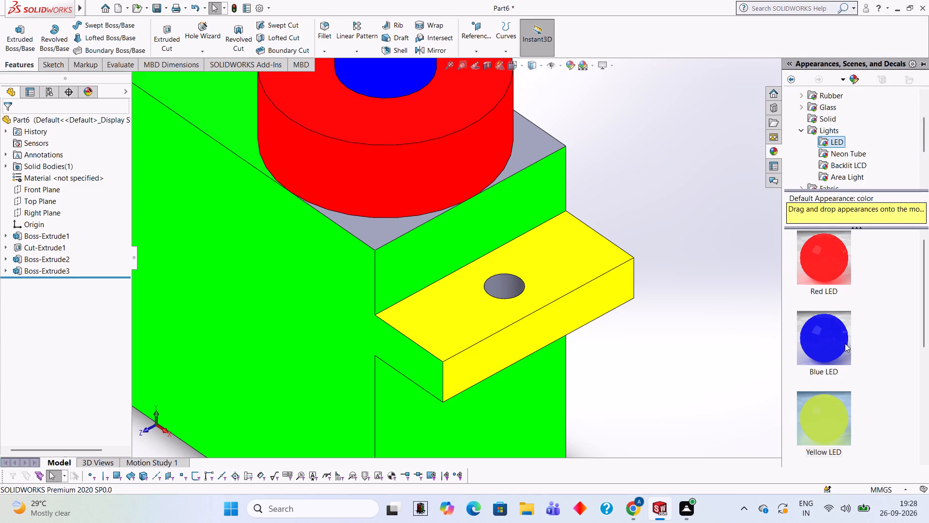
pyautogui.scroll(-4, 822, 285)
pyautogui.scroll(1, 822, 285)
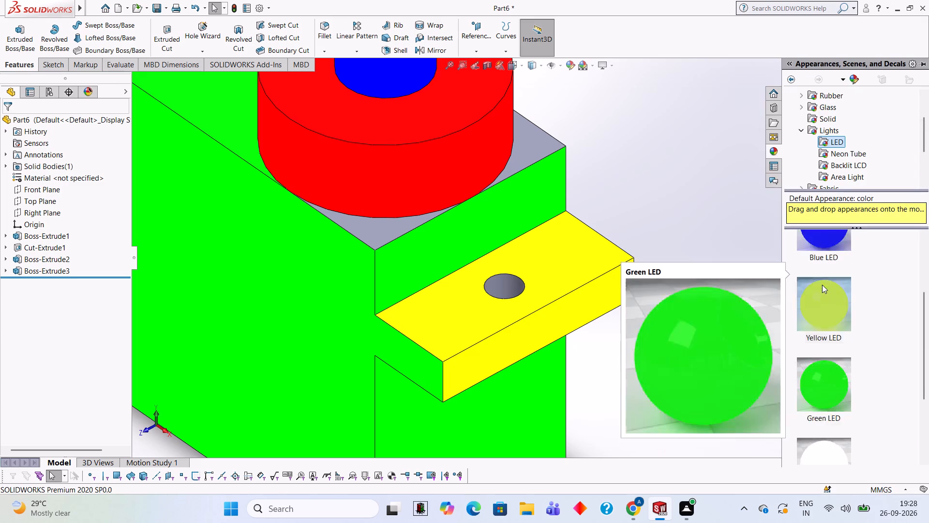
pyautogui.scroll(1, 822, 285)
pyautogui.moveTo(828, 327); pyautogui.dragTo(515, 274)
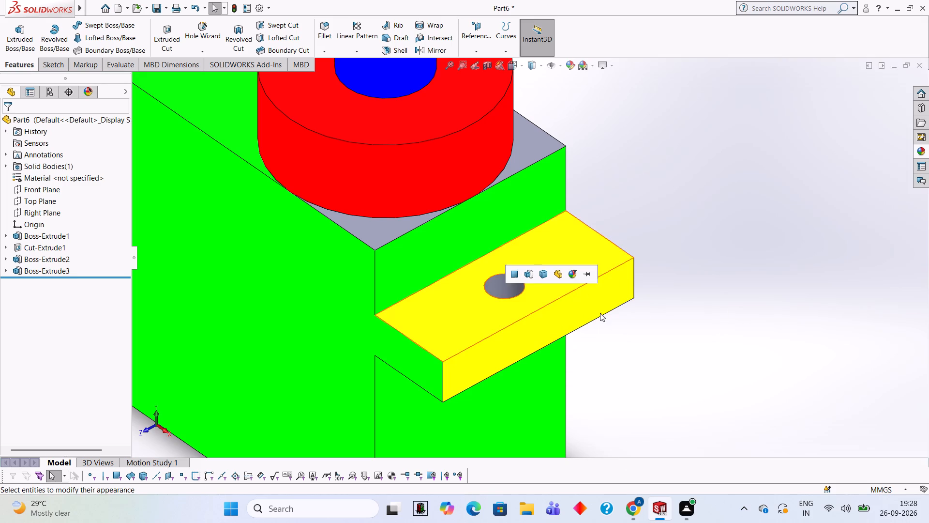
# Apply the Blue LED appearance to the inner wall of the hole in the lug nearer the cylinders.
pyautogui.moveTo(611, 257); pyautogui.dragTo(615, 300, button='middle')
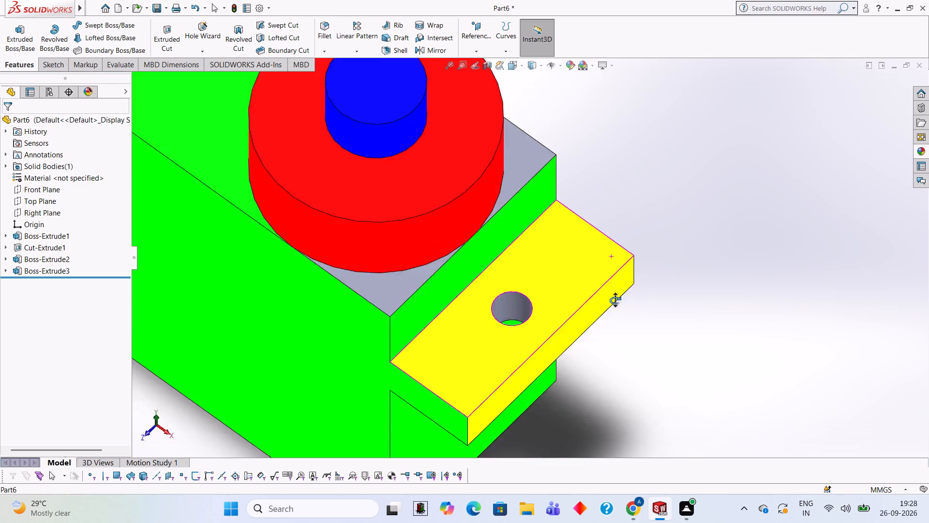
pyautogui.moveTo(615, 300); pyautogui.dragTo(566, 362, button='middle')
pyautogui.moveTo(584, 328); pyautogui.dragTo(633, 272, button='middle')
pyautogui.scroll(-2, 475, 287)
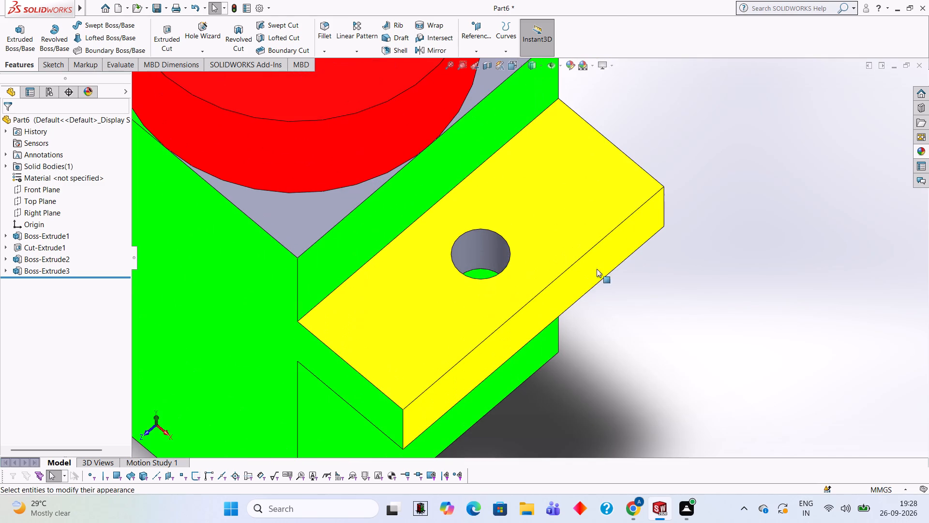
pyautogui.click(916, 154)
pyautogui.moveTo(825, 344); pyautogui.dragTo(474, 248)
pyautogui.click(474, 248)
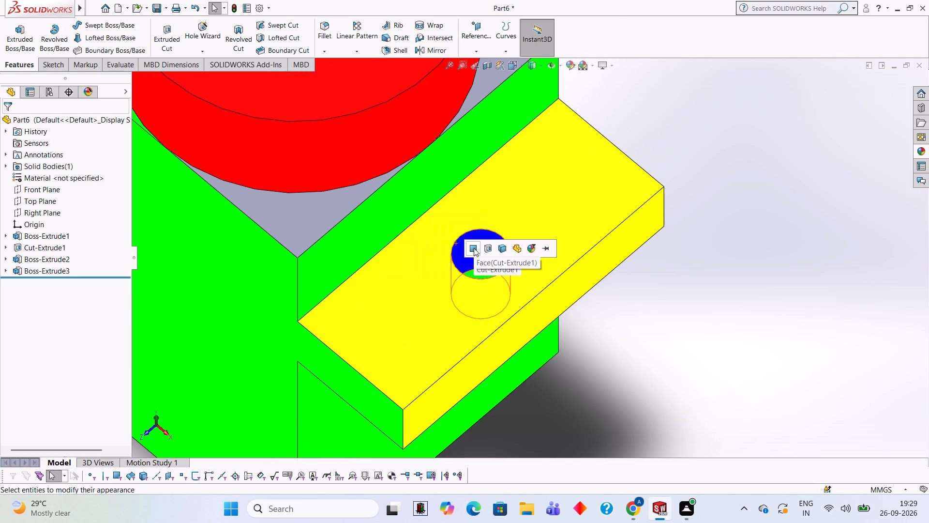
# Apply the Blue LED appearance to the inner wall of the hole in the lug farther from the cylinders.
pyautogui.scroll(3, 470, 184)
pyautogui.scroll(2, 609, 259)
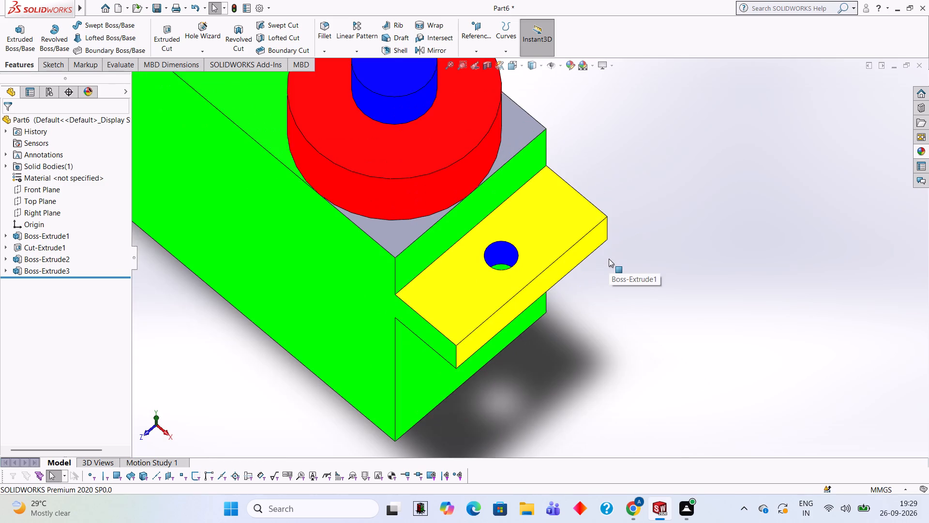
pyautogui.scroll(4, 608, 257)
pyautogui.moveTo(445, 145); pyautogui.dragTo(481, 164, button='middle')
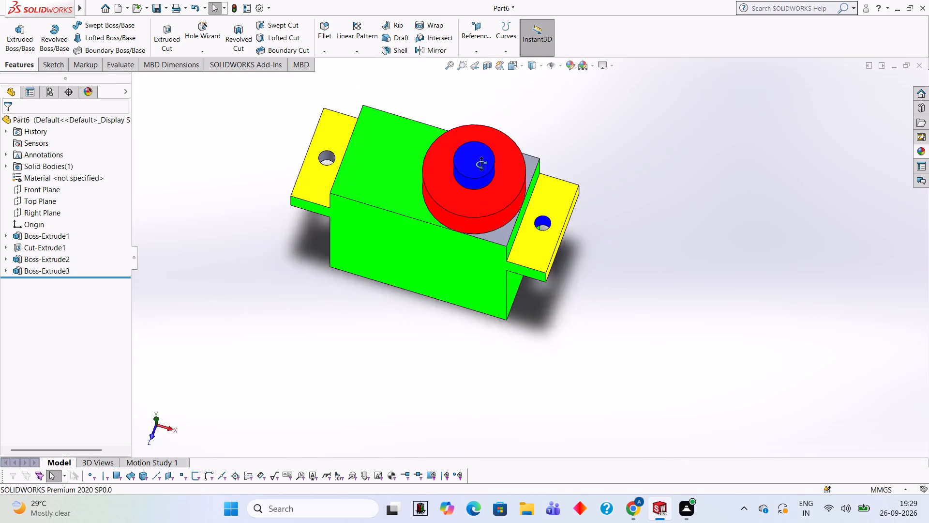
pyautogui.moveTo(481, 164); pyautogui.dragTo(544, 197, button='middle')
pyautogui.moveTo(436, 289); pyautogui.dragTo(391, 200, button='middle')
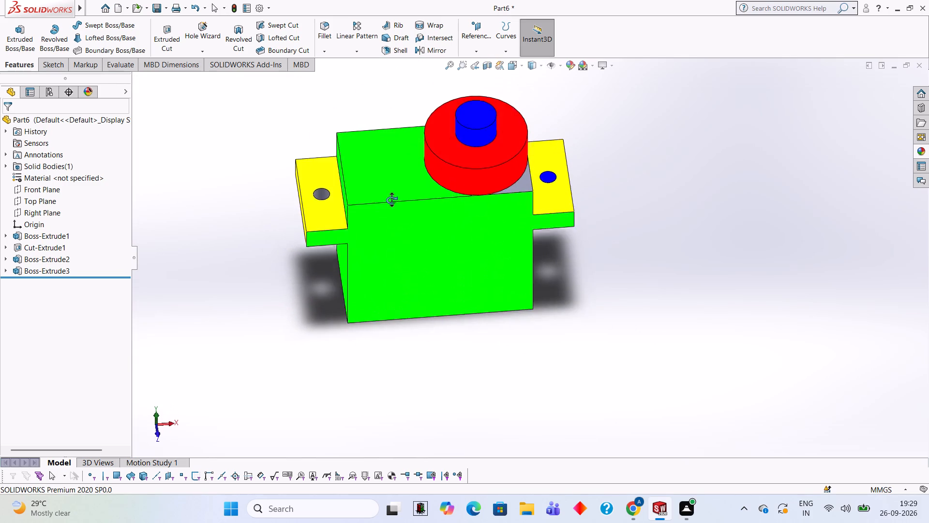
pyautogui.moveTo(391, 200); pyautogui.dragTo(406, 204, button='middle')
pyautogui.scroll(-6, 367, 216)
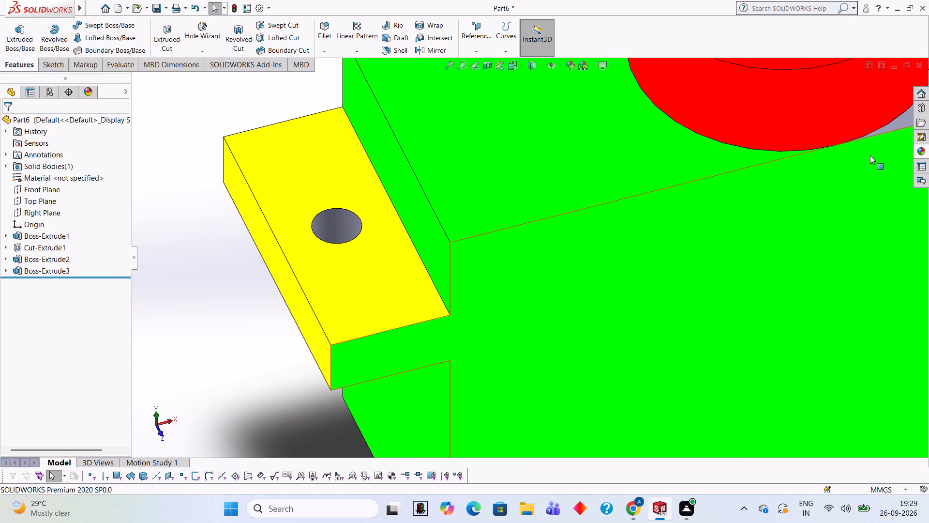
pyautogui.click(917, 152)
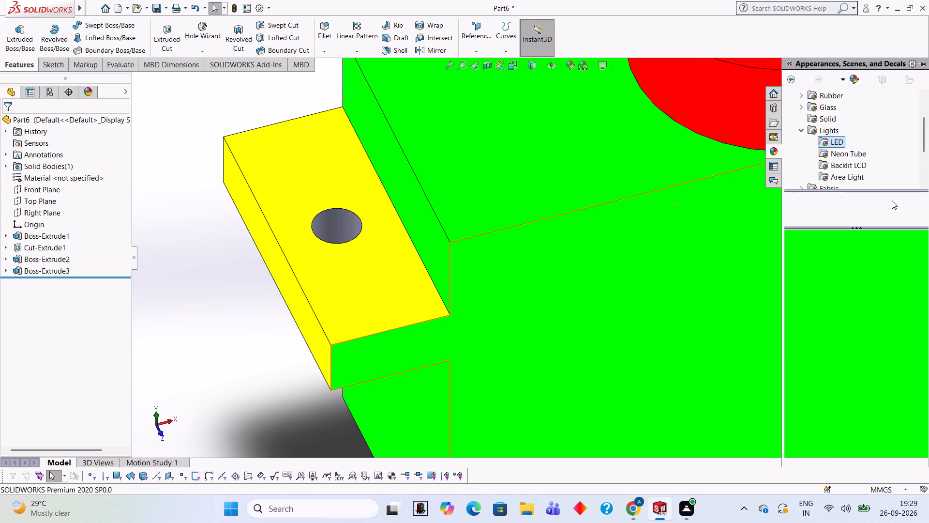
pyautogui.moveTo(818, 332); pyautogui.dragTo(332, 207)
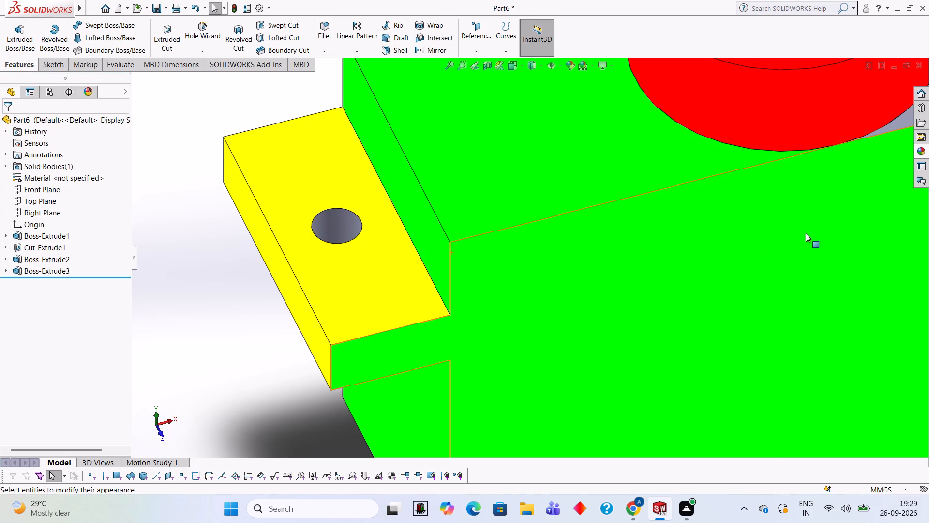
pyautogui.click(920, 155)
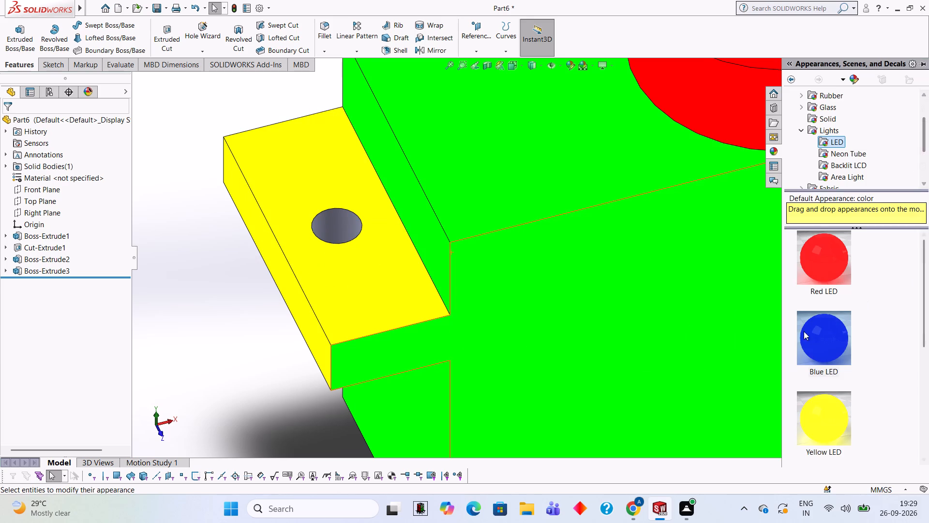
pyautogui.moveTo(838, 335); pyautogui.dragTo(702, 366)
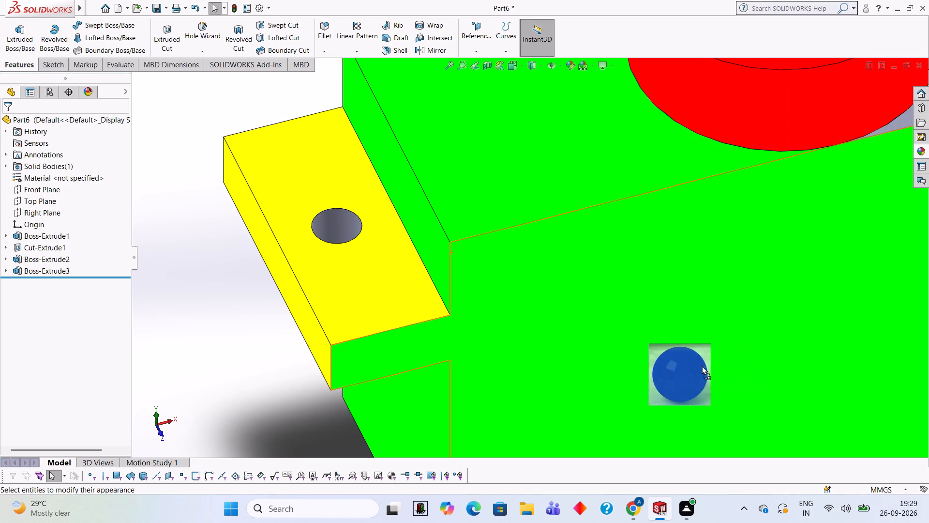
pyautogui.moveTo(702, 366); pyautogui.dragTo(360, 216)
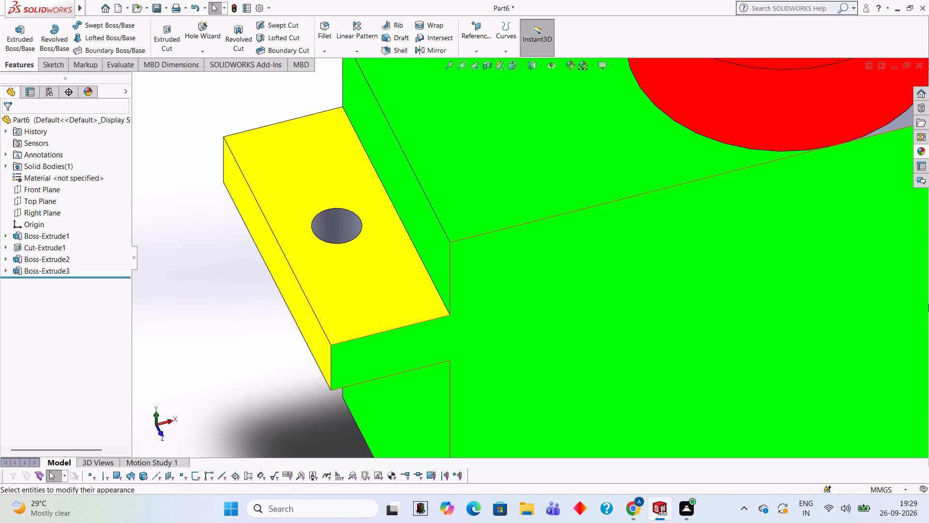
pyautogui.click(919, 148)
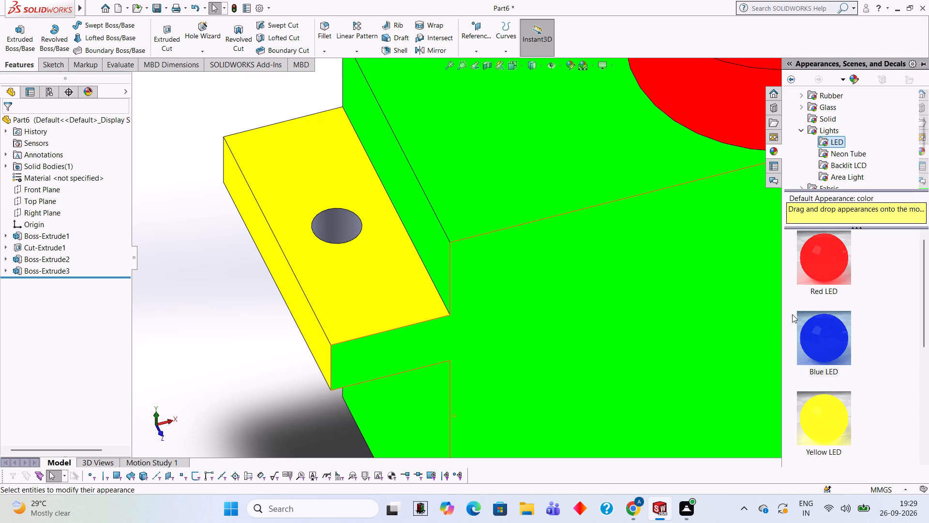
pyautogui.moveTo(814, 338); pyautogui.dragTo(333, 221)
pyautogui.click(333, 221)
# Apply the Green LED appearance to the uncoloured front corner of the body's top face beside the larger cylinder.
pyautogui.scroll(2, 333, 221)
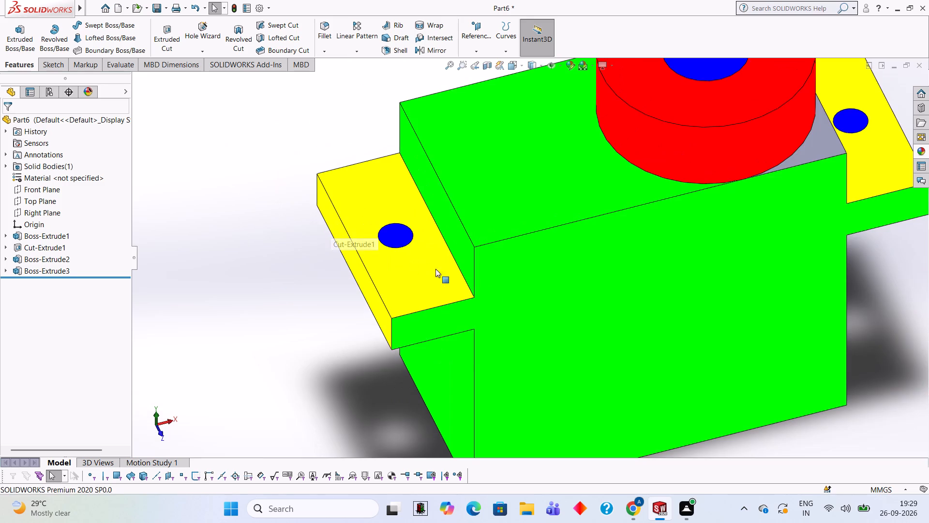
pyautogui.scroll(3, 641, 293)
pyautogui.scroll(-2, 644, 224)
pyautogui.scroll(-2, 722, 211)
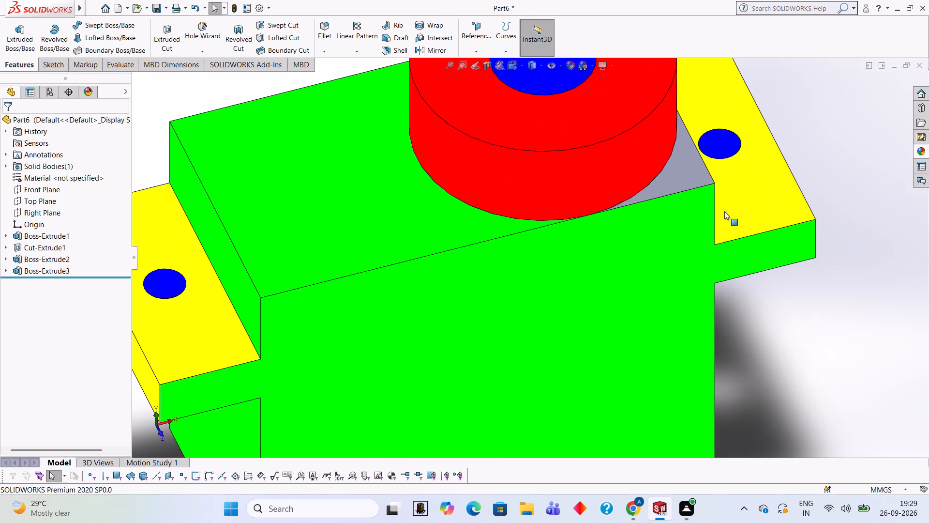
pyautogui.click(924, 148)
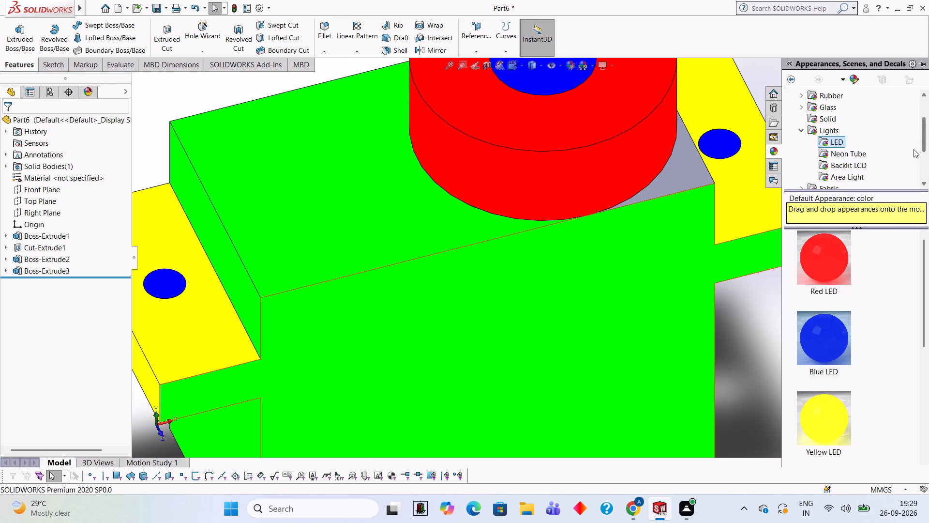
pyautogui.scroll(-4, 832, 348)
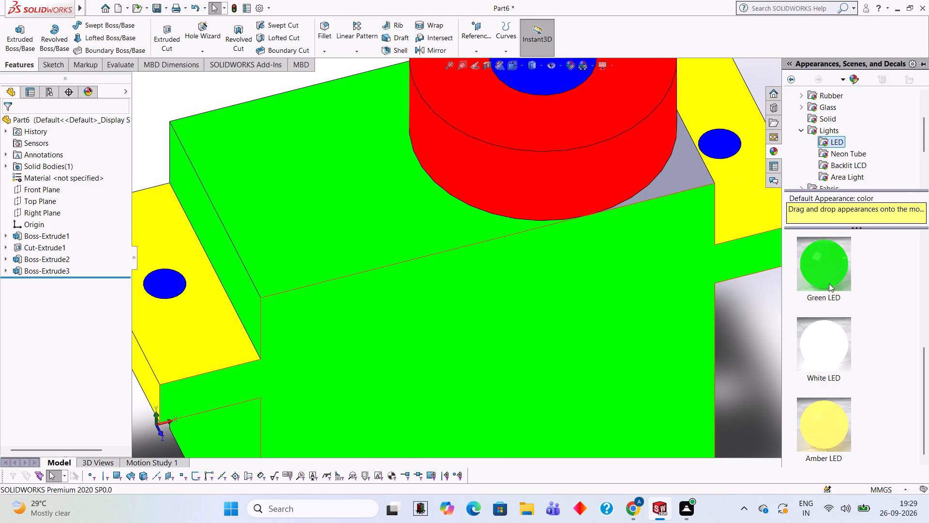
pyautogui.moveTo(827, 265); pyautogui.dragTo(692, 164)
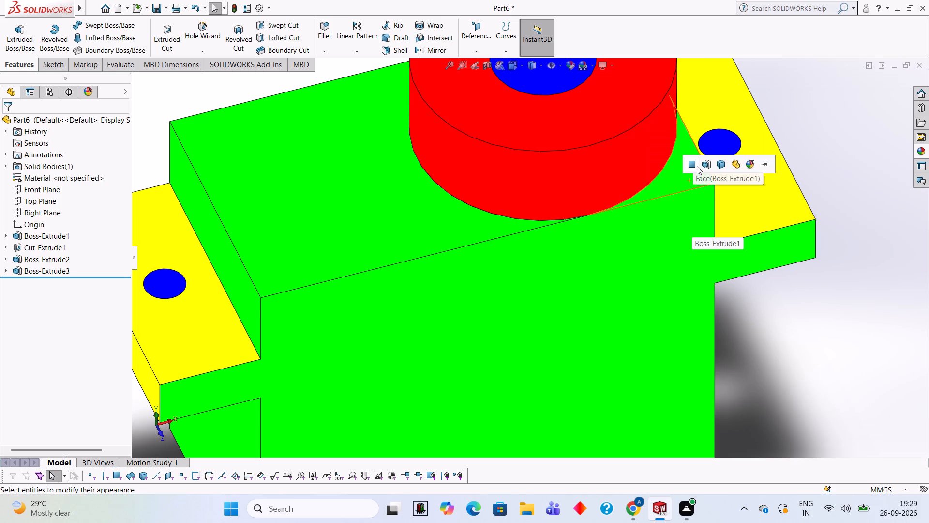
pyautogui.click(697, 166)
# Apply the Green LED appearance to the remaining uncoloured rear corner of the body's top face beside the larger cylinder.
pyautogui.scroll(3, 704, 184)
pyautogui.moveTo(678, 148); pyautogui.dragTo(512, 313, button='middle')
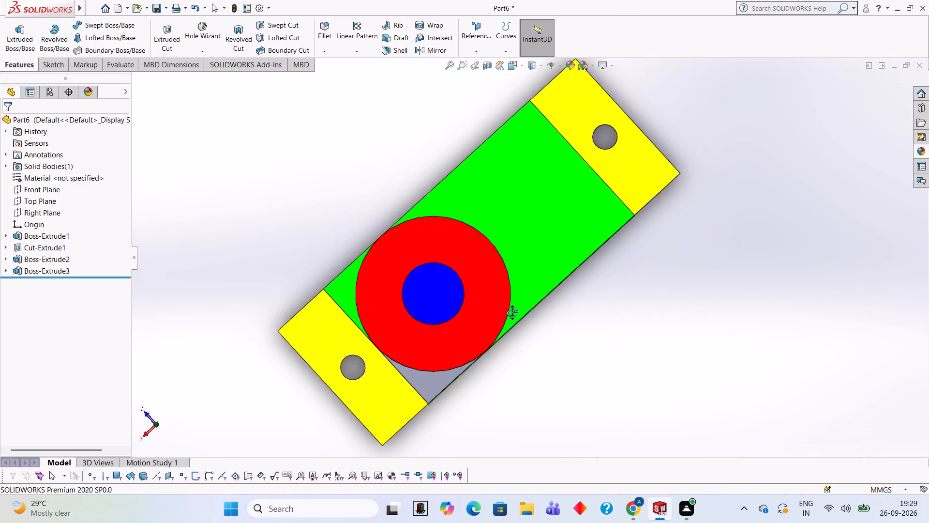
pyautogui.moveTo(512, 313); pyautogui.dragTo(530, 191, button='middle')
pyautogui.scroll(-2, 509, 277)
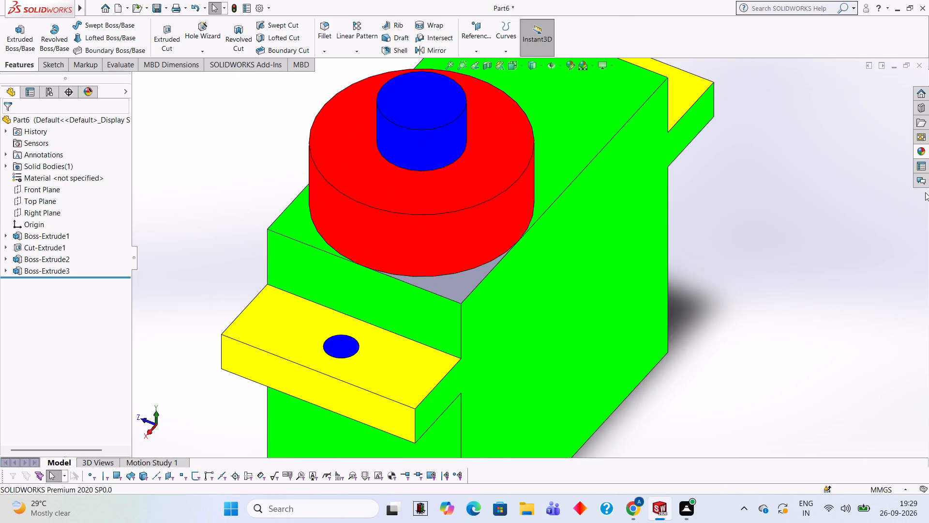
pyautogui.click(922, 152)
pyautogui.moveTo(829, 260); pyautogui.dragTo(829, 260)
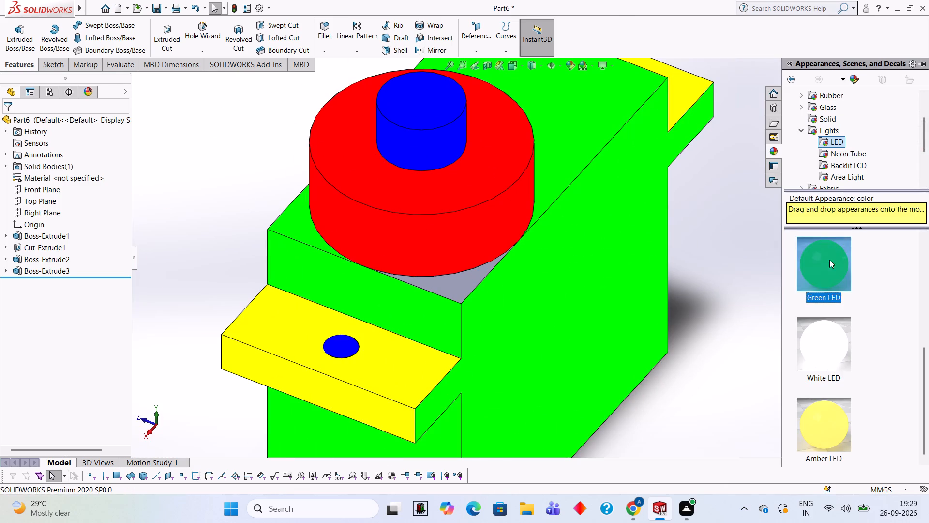
pyautogui.moveTo(829, 260); pyautogui.dragTo(466, 293)
pyautogui.click(466, 293)
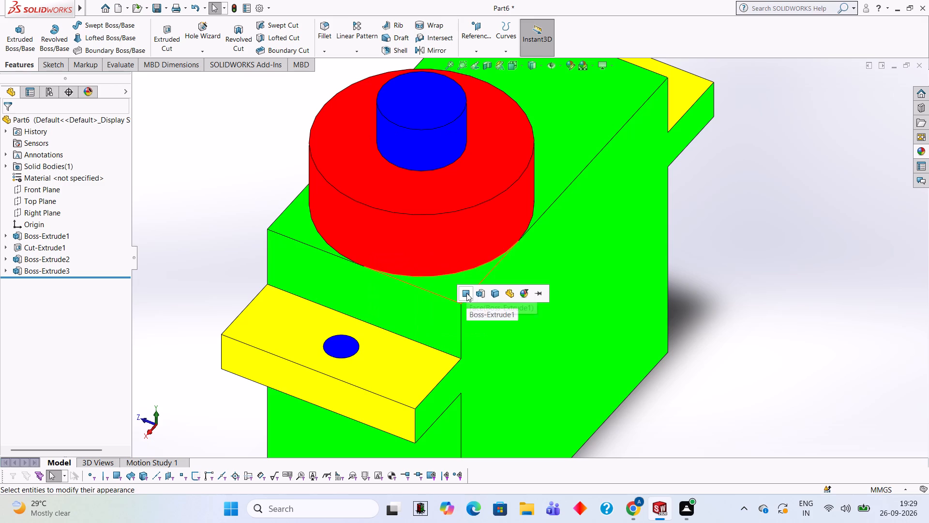
# Examine the coloured servo model from several sides, checking the body, lugs, holes and cylinders for uncoloured faces.
pyautogui.scroll(2, 483, 297)
pyautogui.moveTo(487, 297); pyautogui.dragTo(430, 268, button='middle')
pyautogui.scroll(3, 450, 306)
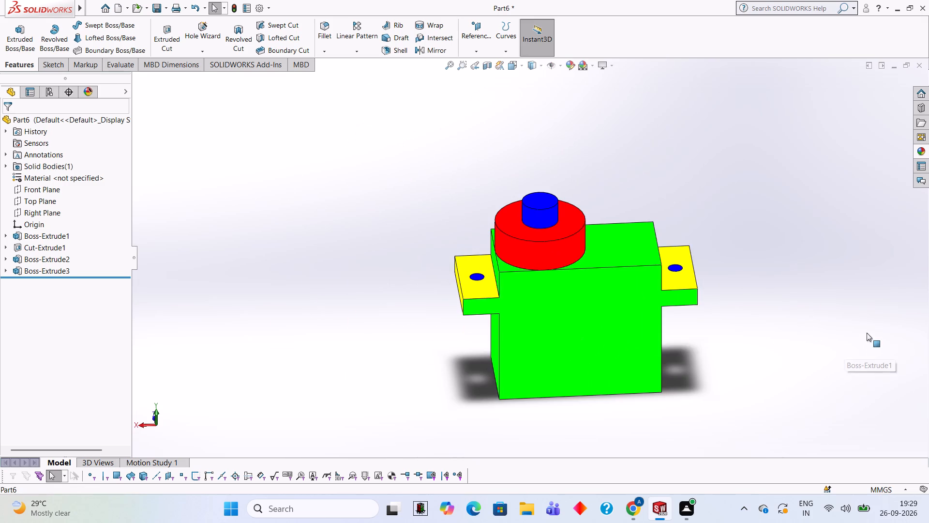
pyautogui.moveTo(863, 330); pyautogui.dragTo(833, 323, button='middle')
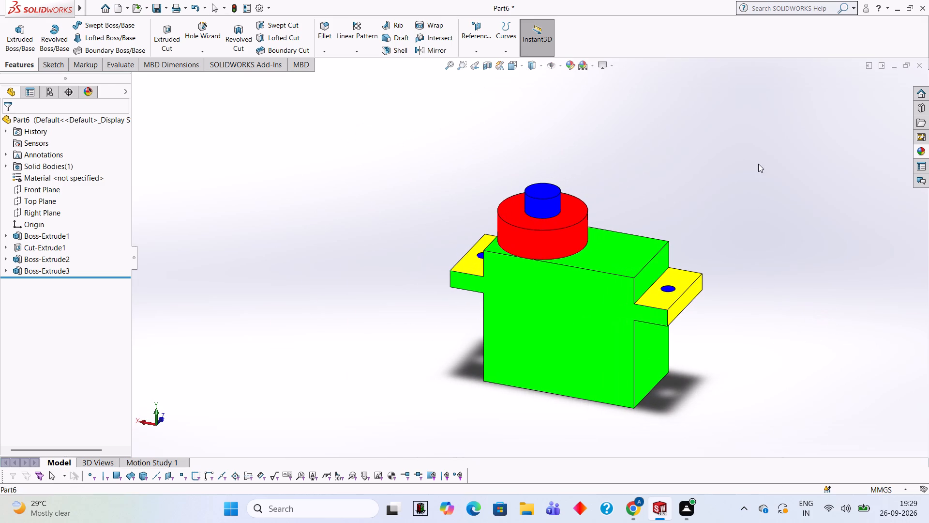
pyautogui.scroll(-2, 630, 249)
pyautogui.scroll(2, 629, 248)
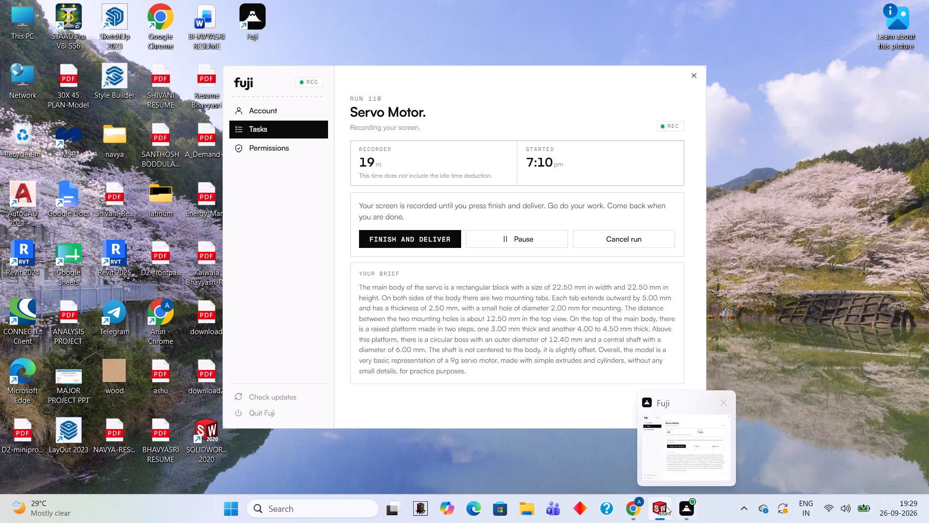
pyautogui.moveTo(673, 236); pyautogui.dragTo(665, 232, button='middle')
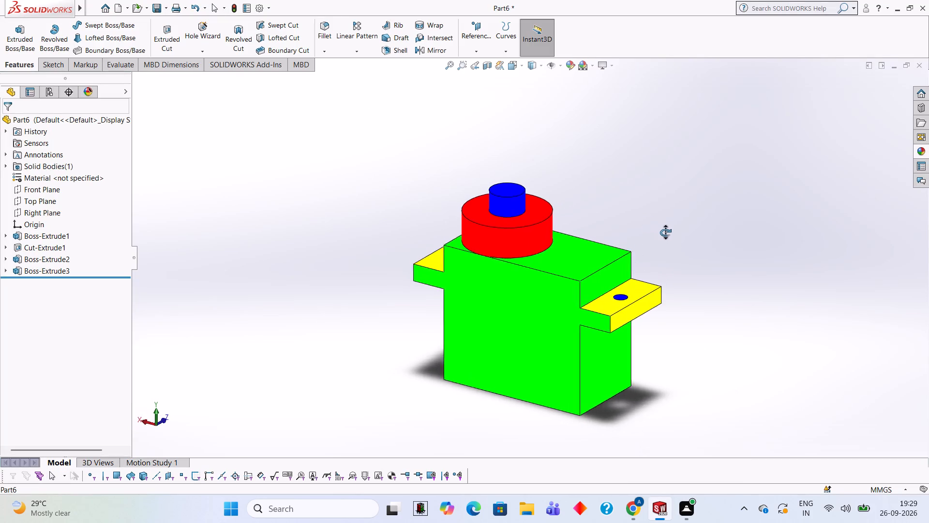
pyautogui.moveTo(665, 232); pyautogui.dragTo(707, 255, button='middle')
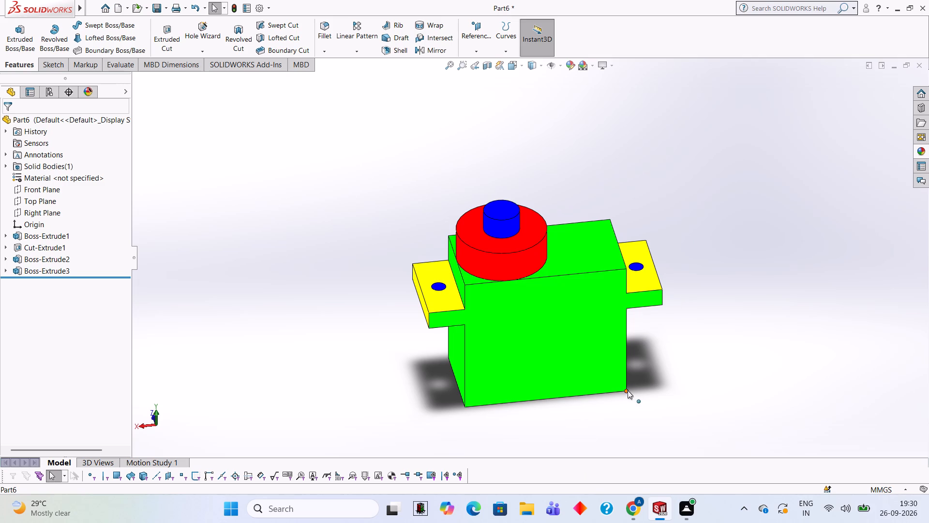
pyautogui.moveTo(634, 384); pyautogui.dragTo(434, 292, button='middle')
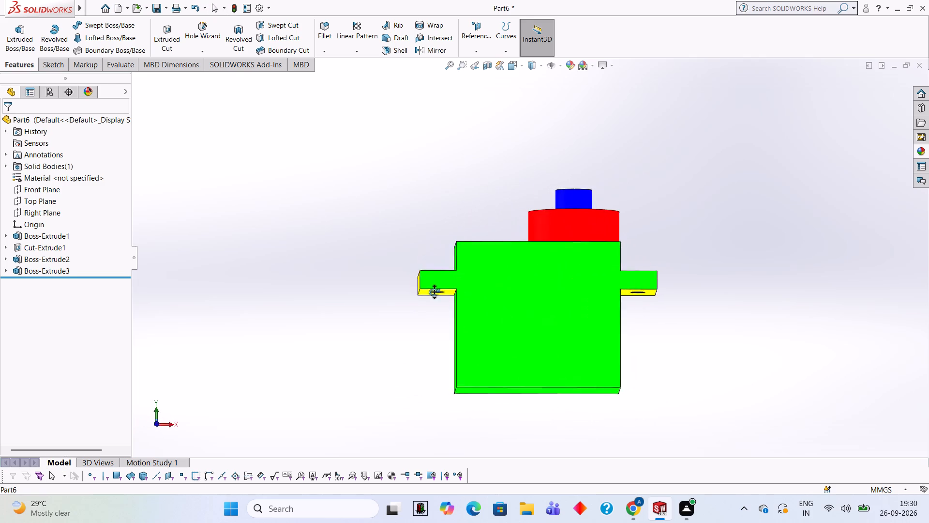
pyautogui.moveTo(434, 292); pyautogui.dragTo(409, 376, button='middle')
pyautogui.scroll(1, 408, 371)
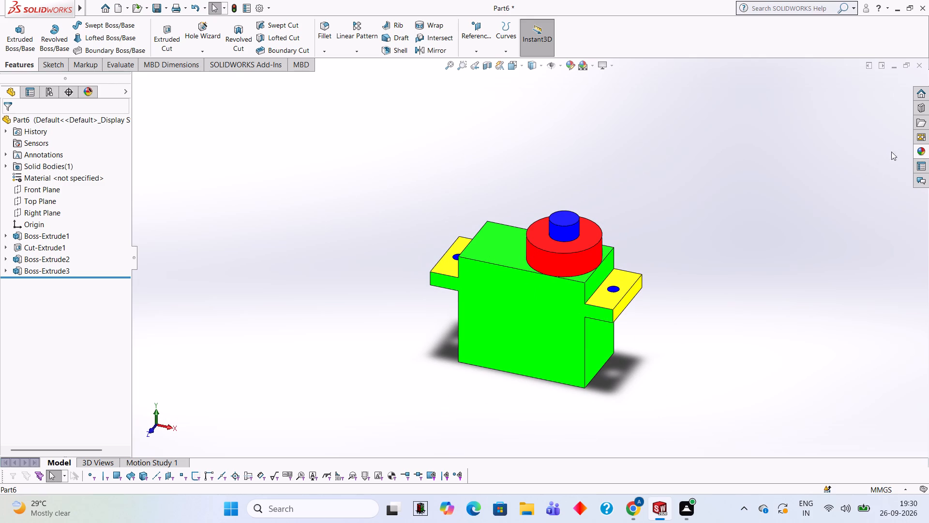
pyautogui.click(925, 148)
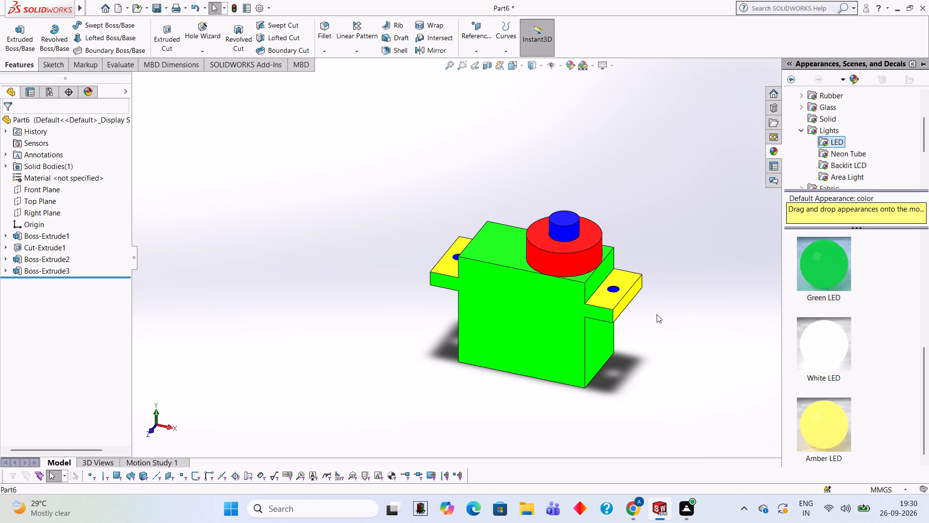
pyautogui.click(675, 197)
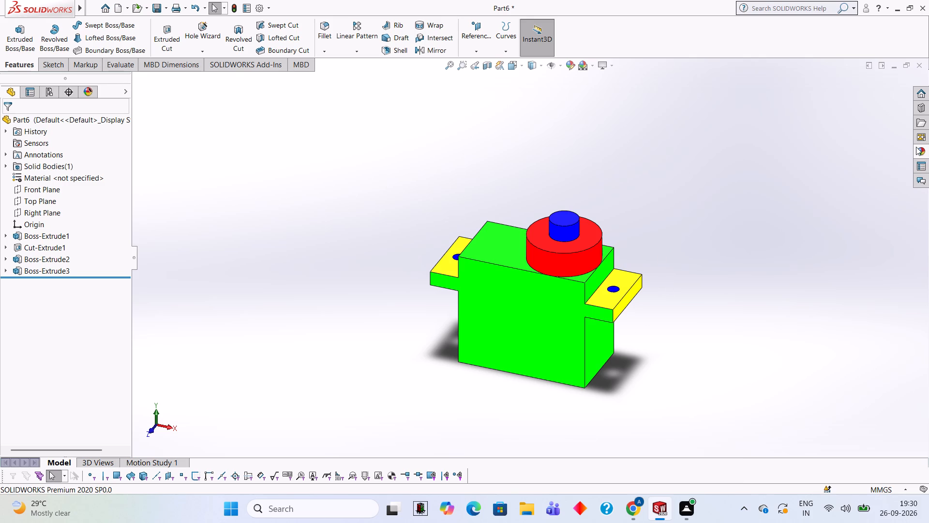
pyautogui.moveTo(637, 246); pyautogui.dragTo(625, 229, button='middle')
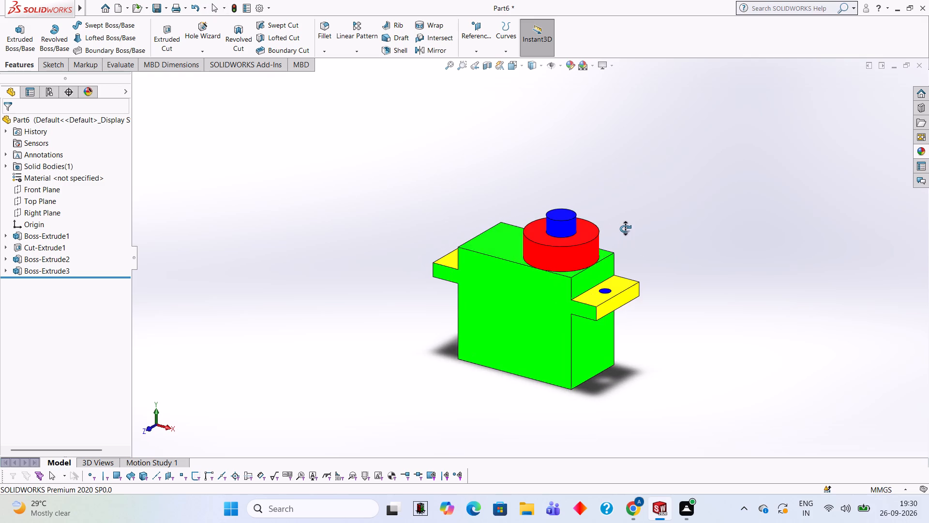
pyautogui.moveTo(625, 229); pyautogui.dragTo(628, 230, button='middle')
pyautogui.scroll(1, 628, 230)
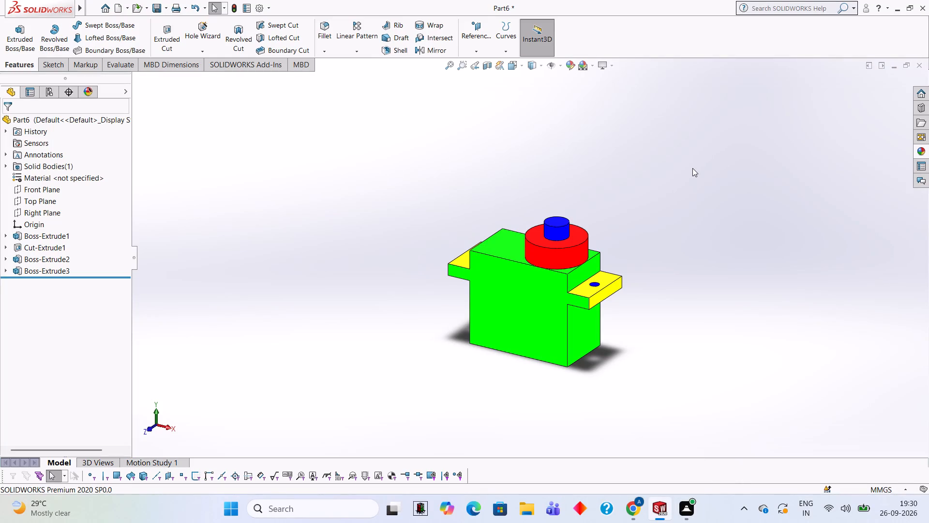
# Save the coloured servo motor model as a part file named 105105.
pyautogui.hotkey('ctrl', 's')
pyautogui.write('105')
pyautogui.write('105')
pyautogui.press('Return')
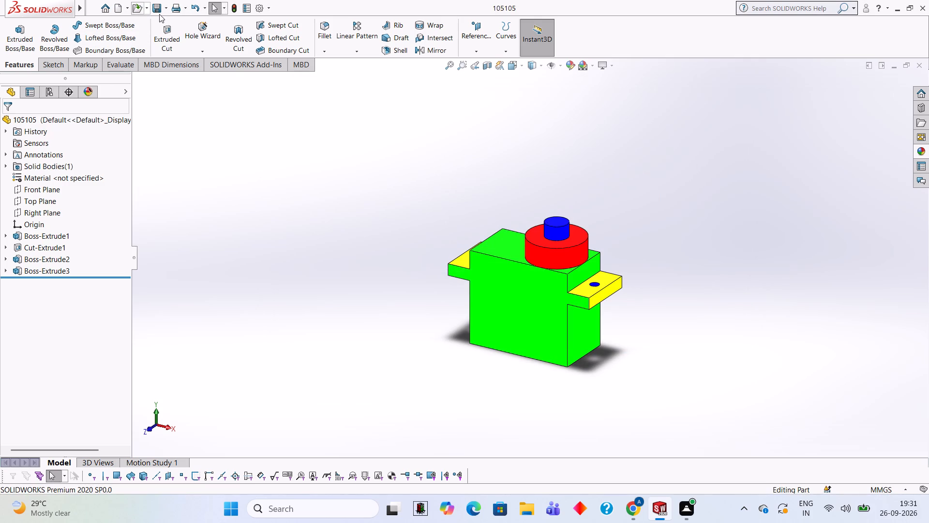
# Save the servo model also in Adobe Portable Document Format (*.pdf) as 105105 in the Documents folder.
pyautogui.click(165, 8)
pyautogui.click(172, 30)
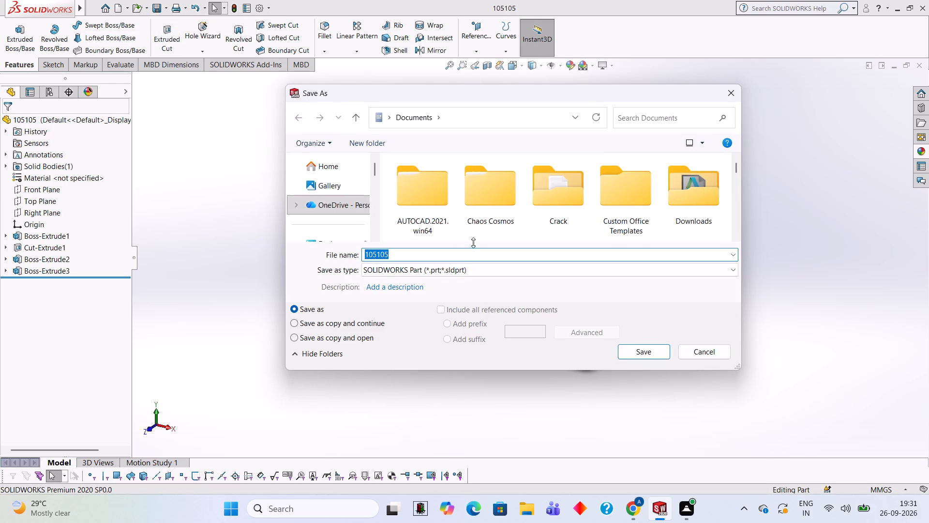
pyautogui.click(490, 266)
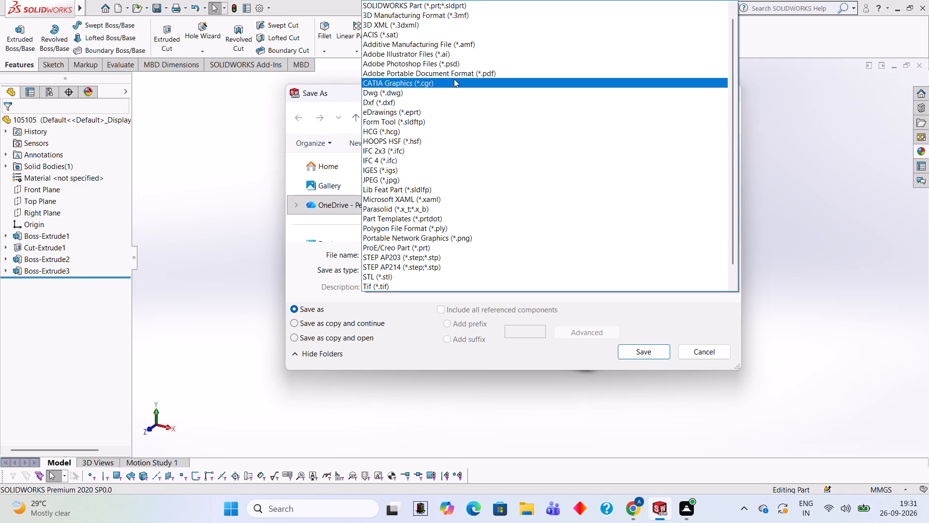
pyautogui.click(454, 77)
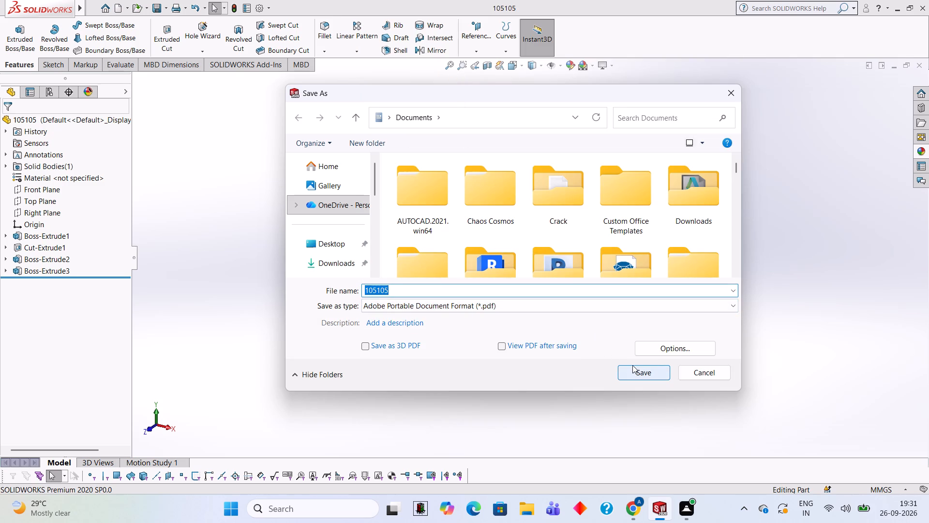
pyautogui.click(632, 365)
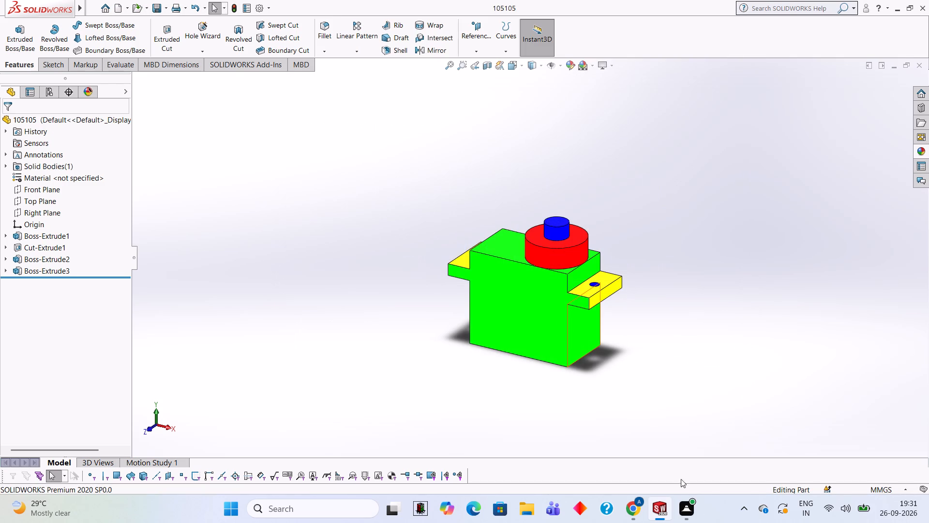